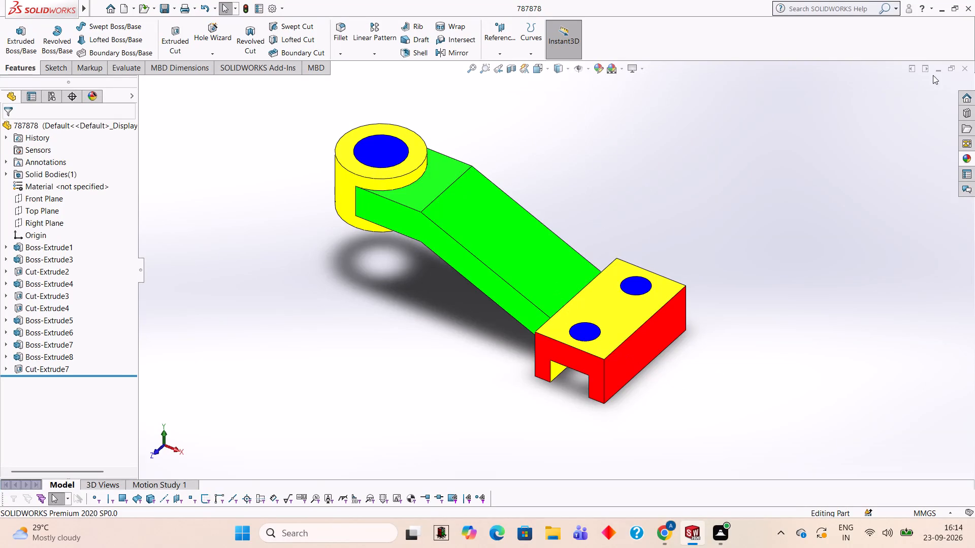
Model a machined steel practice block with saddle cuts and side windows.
Close the 787878 part and create a new part document.
{"action": "left_click", "coordinate": [966, 68]}
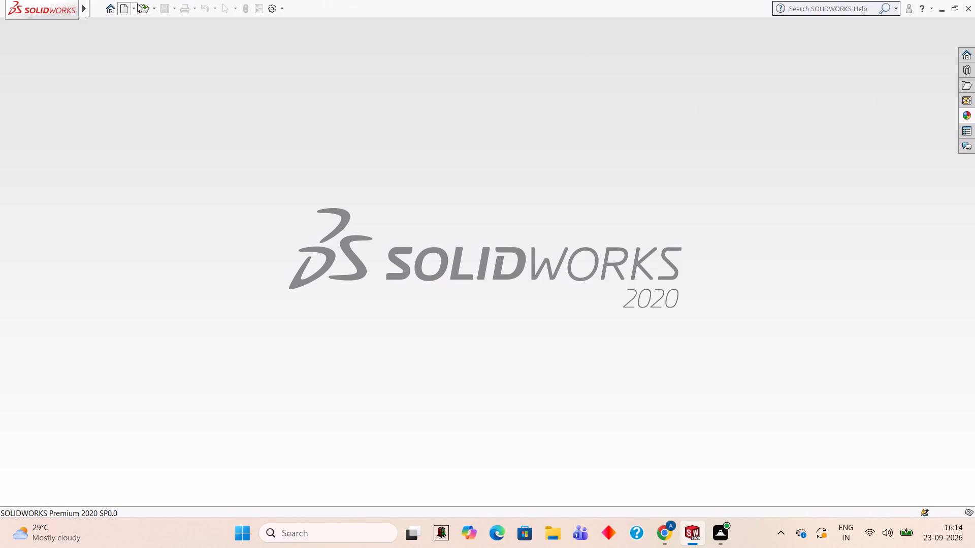
{"action": "left_click", "coordinate": [122, 9]}
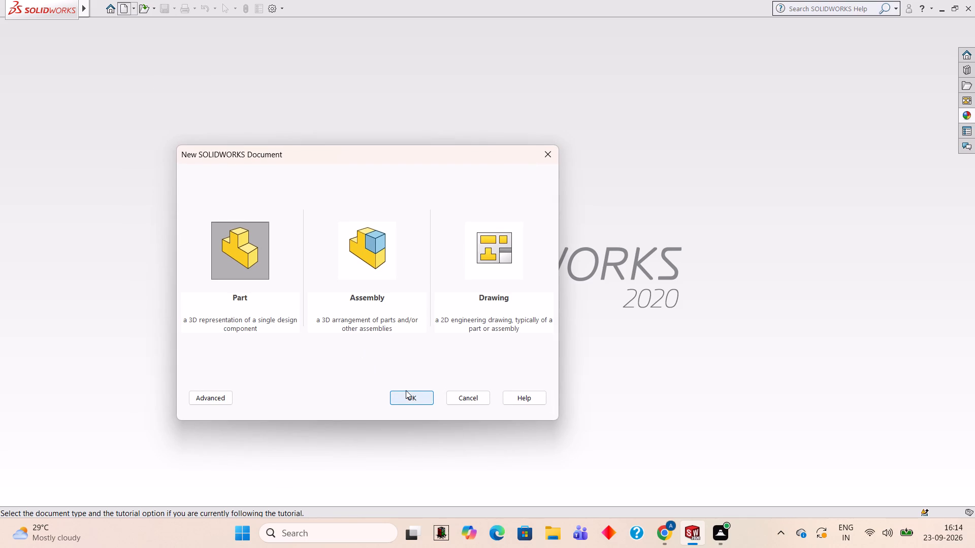
{"action": "left_click", "coordinate": [406, 390]}
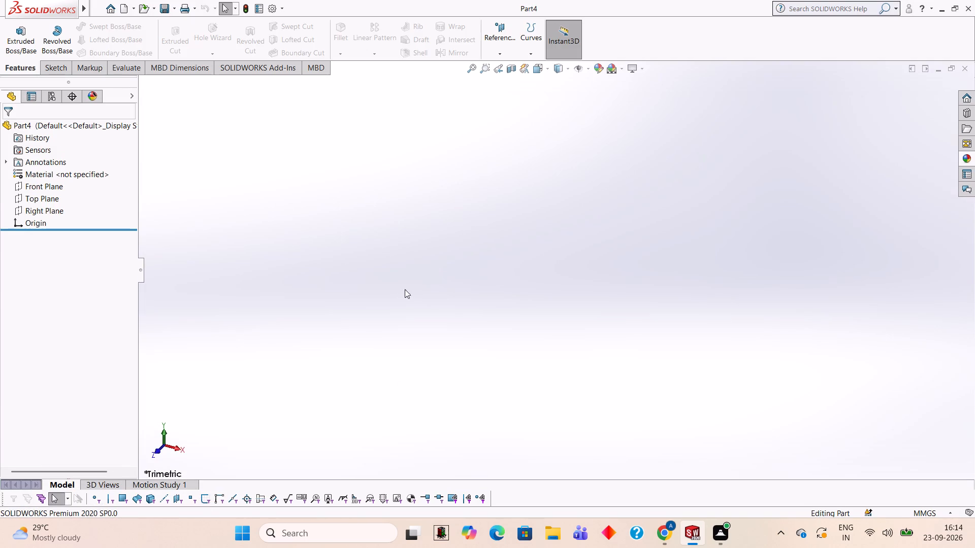
Start a new sketch on the Front Plane.
{"action": "left_click", "coordinate": [49, 186]}
{"action": "left_click", "coordinate": [55, 176]}
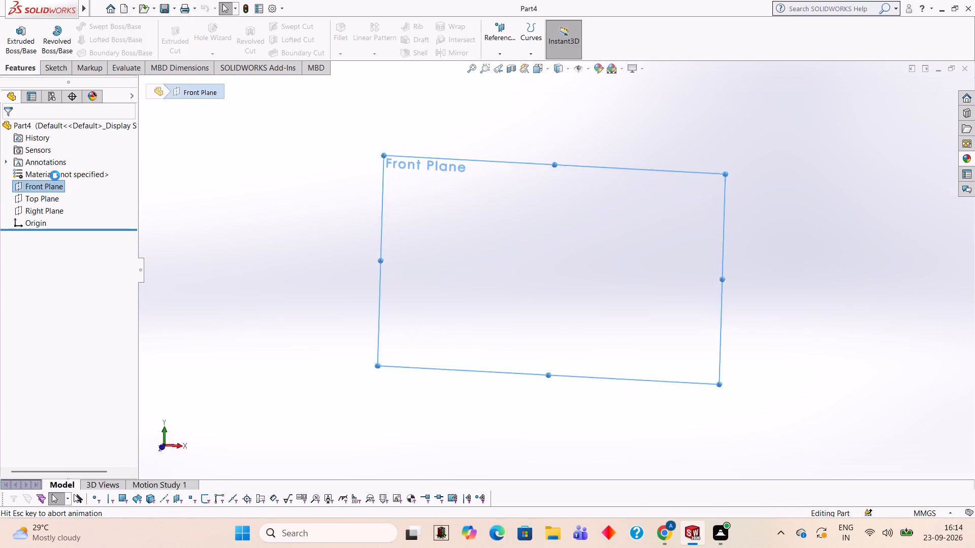
{"action": "left_click", "coordinate": [440, 216]}
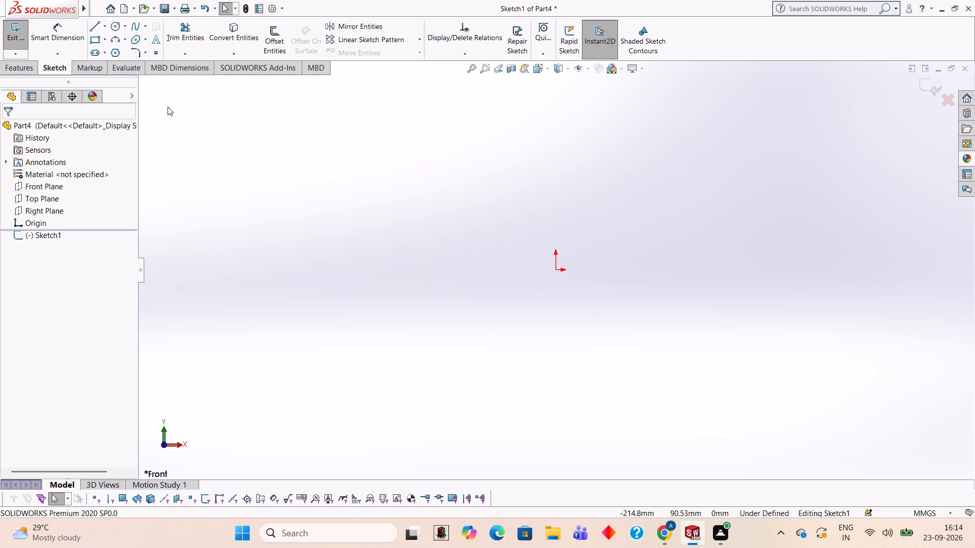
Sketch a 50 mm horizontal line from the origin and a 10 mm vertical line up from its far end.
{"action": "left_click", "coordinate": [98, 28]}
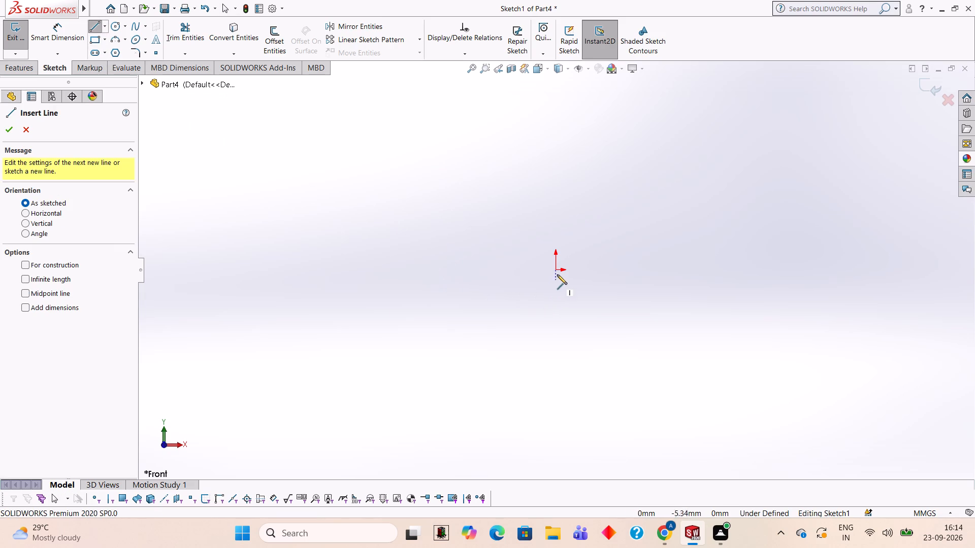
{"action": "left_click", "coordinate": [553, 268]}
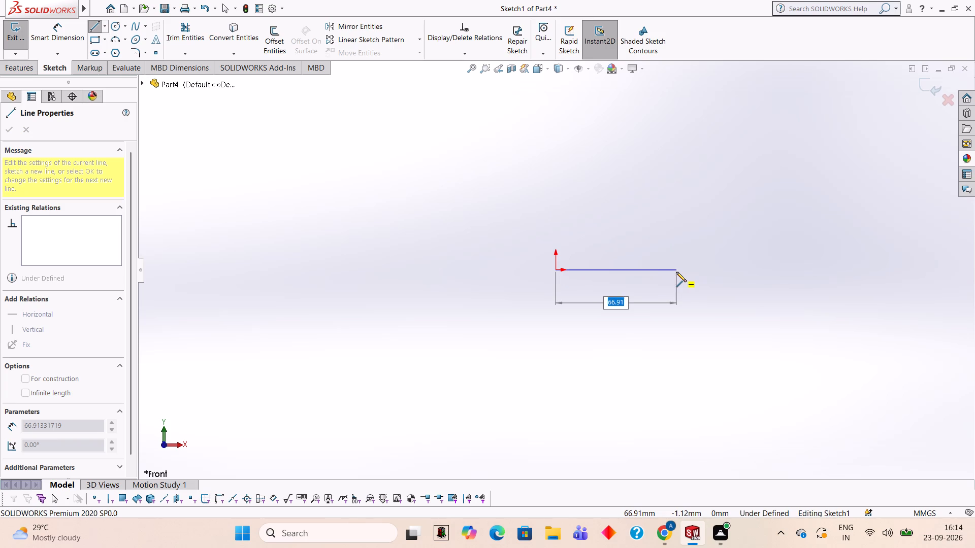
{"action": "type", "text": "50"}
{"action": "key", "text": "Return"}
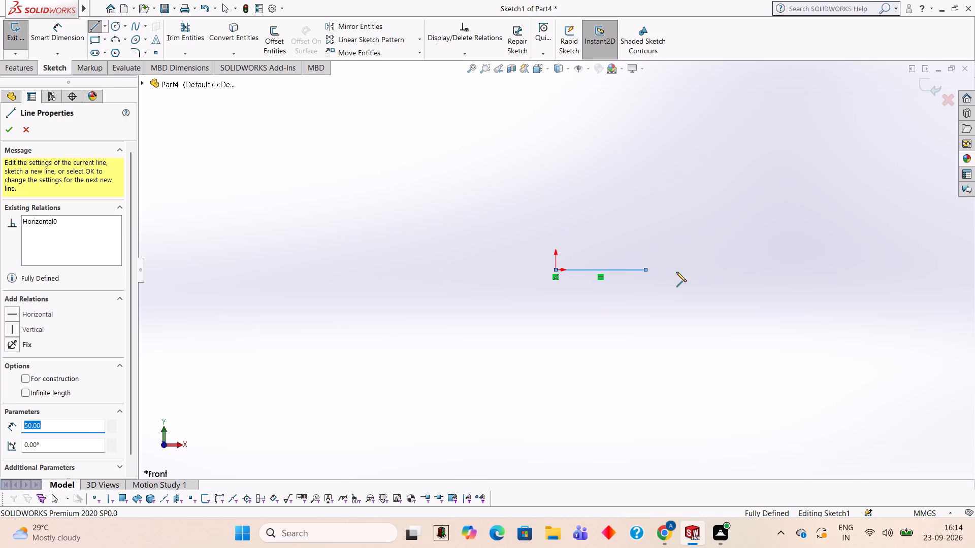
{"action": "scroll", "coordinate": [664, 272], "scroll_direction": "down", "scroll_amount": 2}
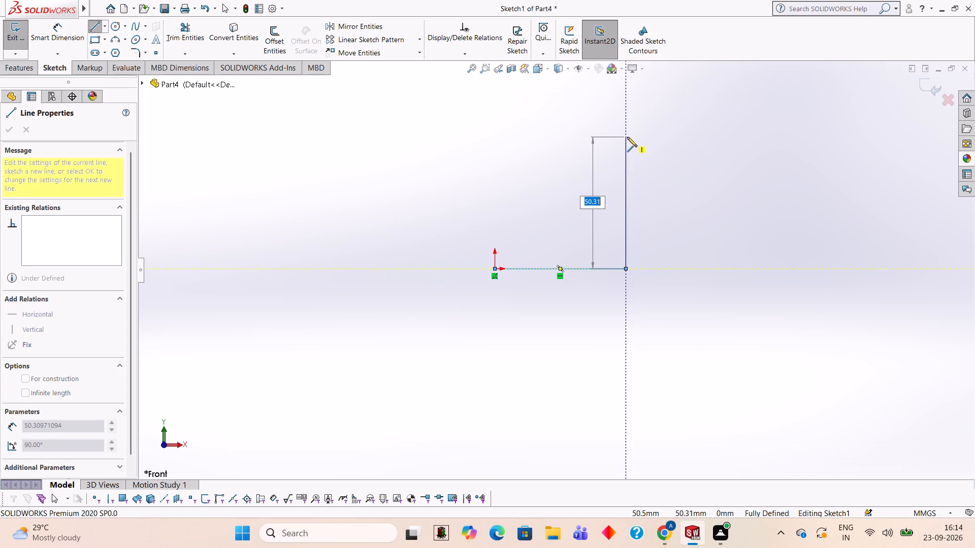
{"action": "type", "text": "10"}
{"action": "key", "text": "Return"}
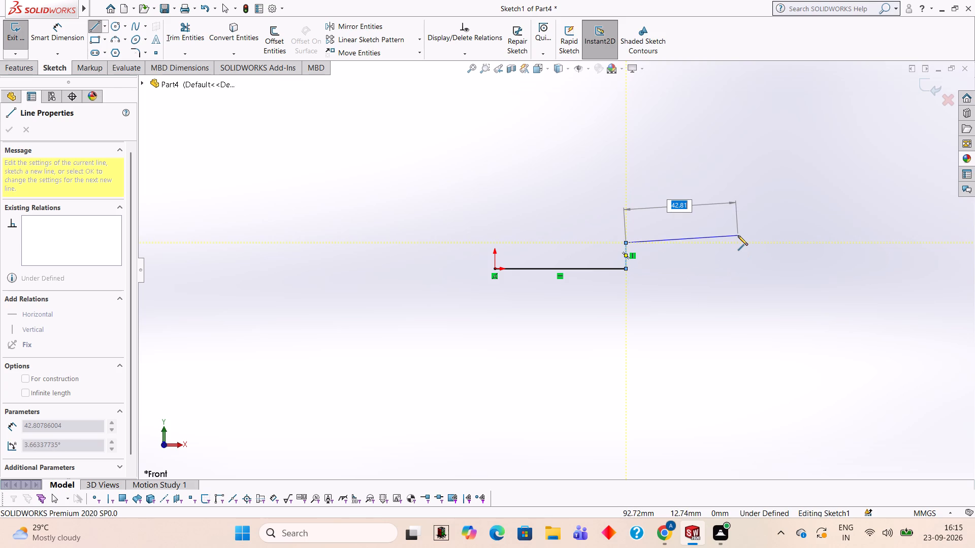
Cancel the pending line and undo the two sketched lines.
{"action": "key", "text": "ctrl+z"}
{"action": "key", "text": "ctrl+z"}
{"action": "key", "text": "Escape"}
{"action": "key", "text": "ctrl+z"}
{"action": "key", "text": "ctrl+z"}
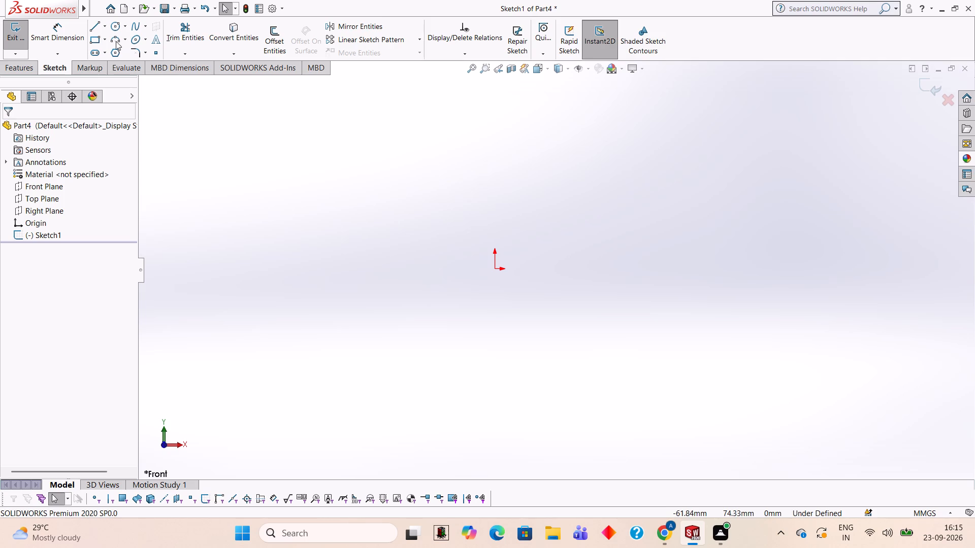
Sketch a 52 mm horizontal base line from the origin and a 12 mm vertical line up from its far end.
{"action": "left_click", "coordinate": [93, 26]}
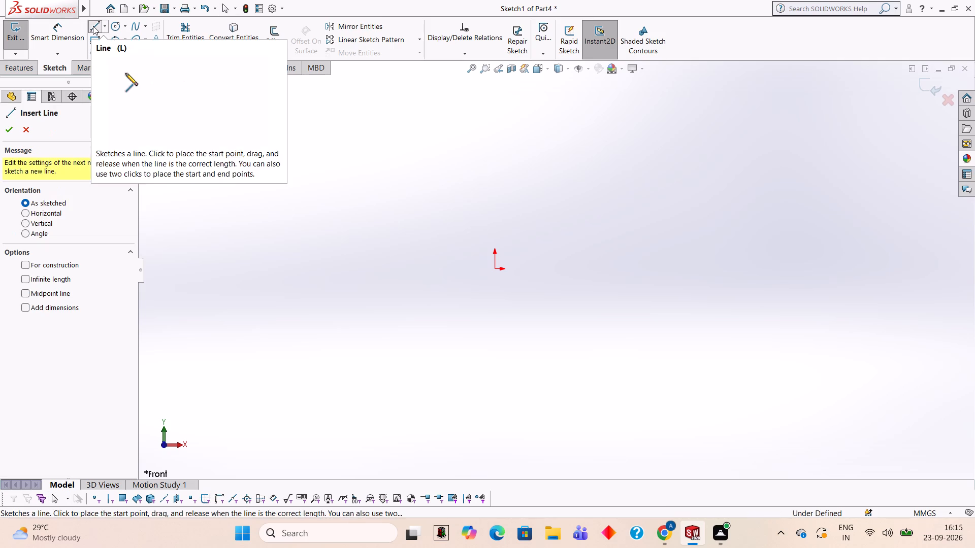
{"action": "left_click", "coordinate": [494, 269]}
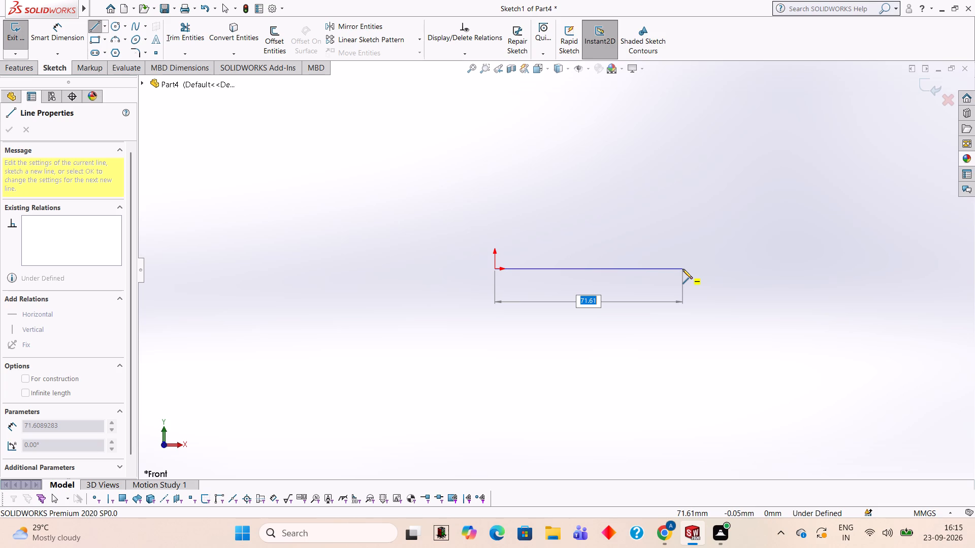
{"action": "type", "text": "52"}
{"action": "key", "text": "Return"}
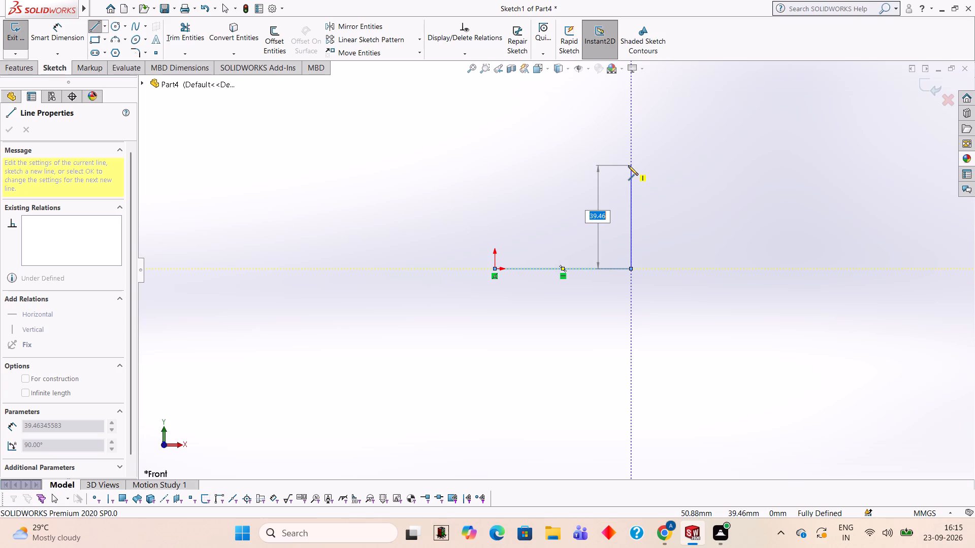
{"action": "type", "text": "12"}
{"action": "key", "text": "Return"}
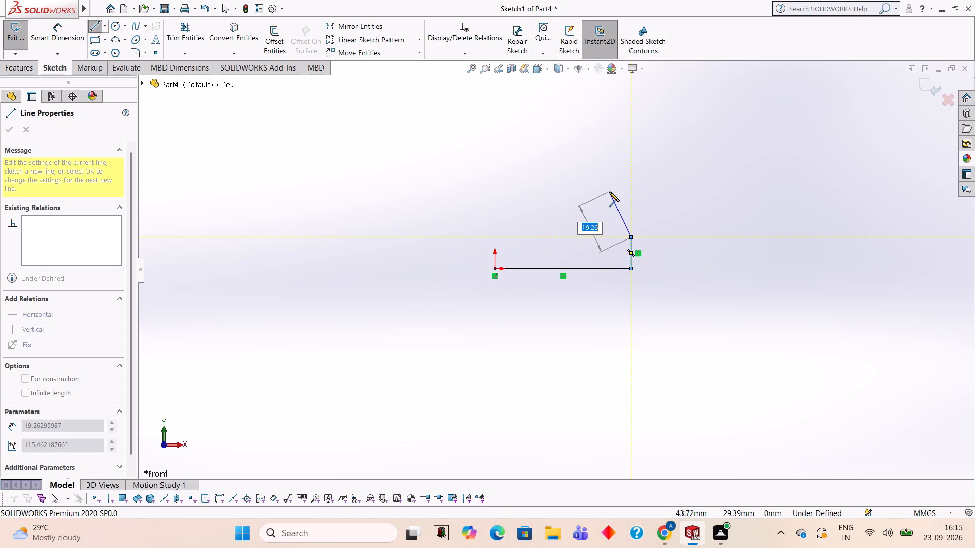
{"action": "key", "text": "Escape"}
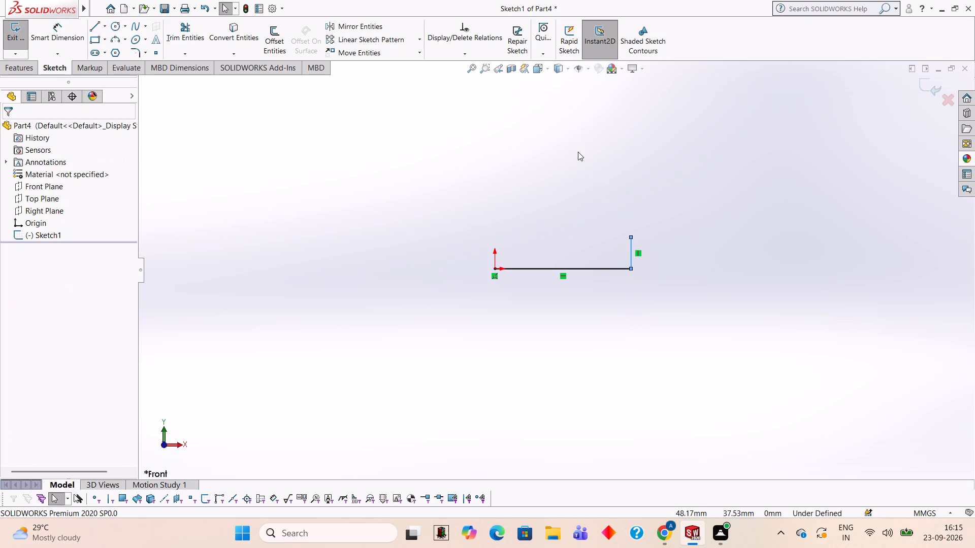
Sketch a 12 mm vertical line upward at the origin end of the base line.
{"action": "left_click", "coordinate": [93, 32]}
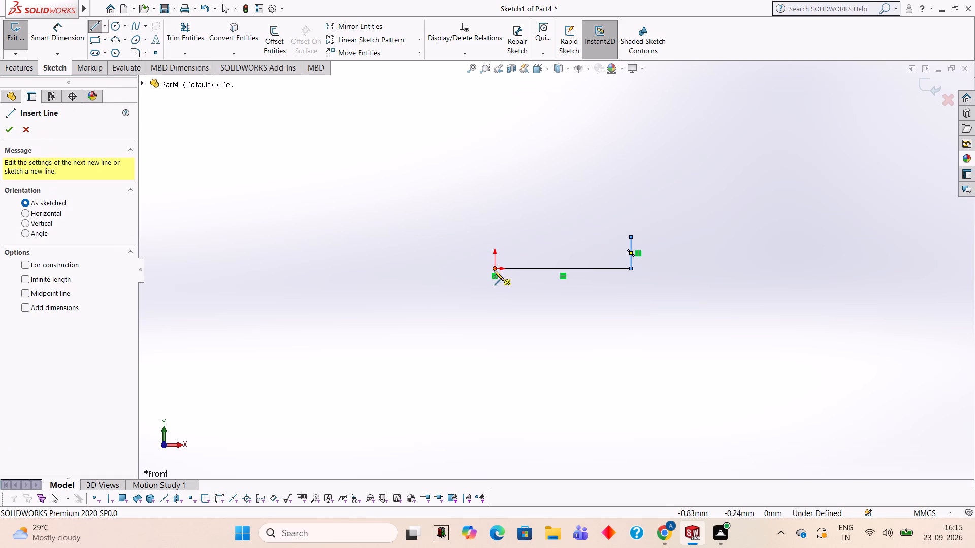
{"action": "left_click", "coordinate": [494, 265]}
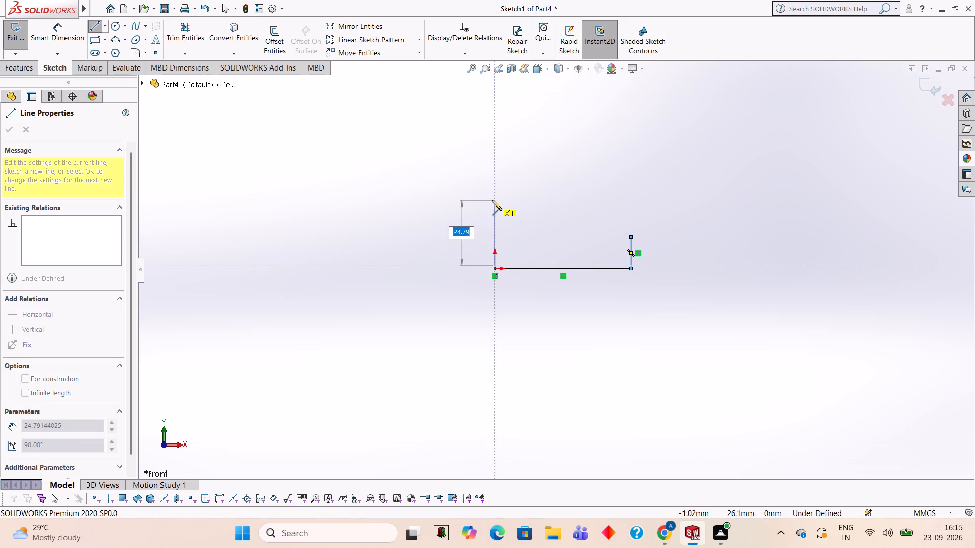
{"action": "type", "text": "12"}
{"action": "key", "text": "Return"}
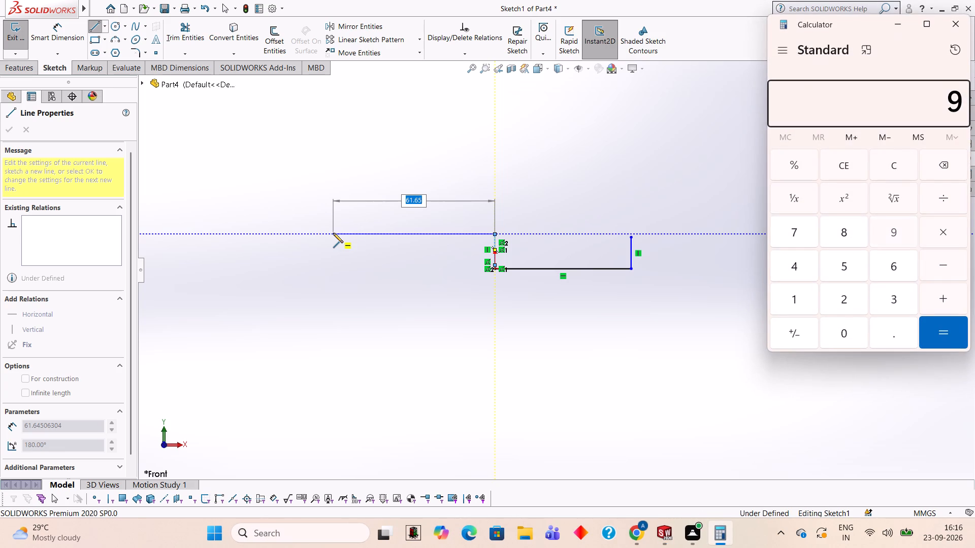
In Calculator, subtract 52 from 90 and divide the difference by 2, then close it.
{"action": "key", "text": "9"}
{"action": "key", "text": "0"}
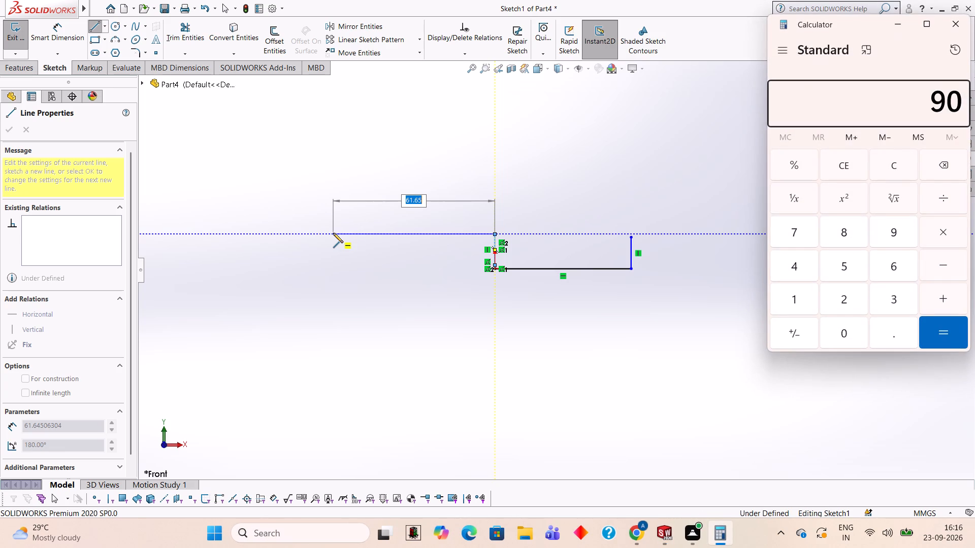
{"action": "type", "text": "-52"}
{"action": "key", "text": "Return"}
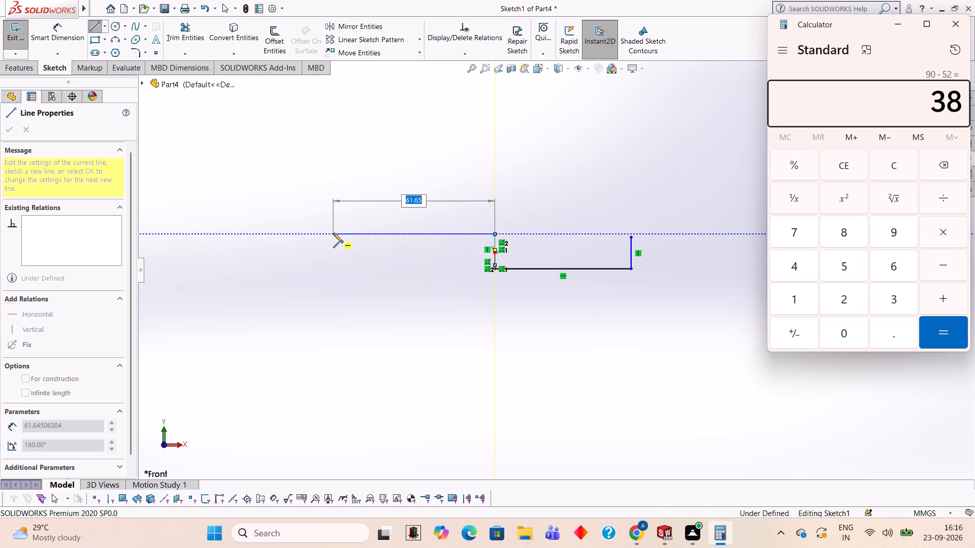
{"action": "key", "text": "slash"}
{"action": "key", "text": "2"}
{"action": "key", "text": "Return"}
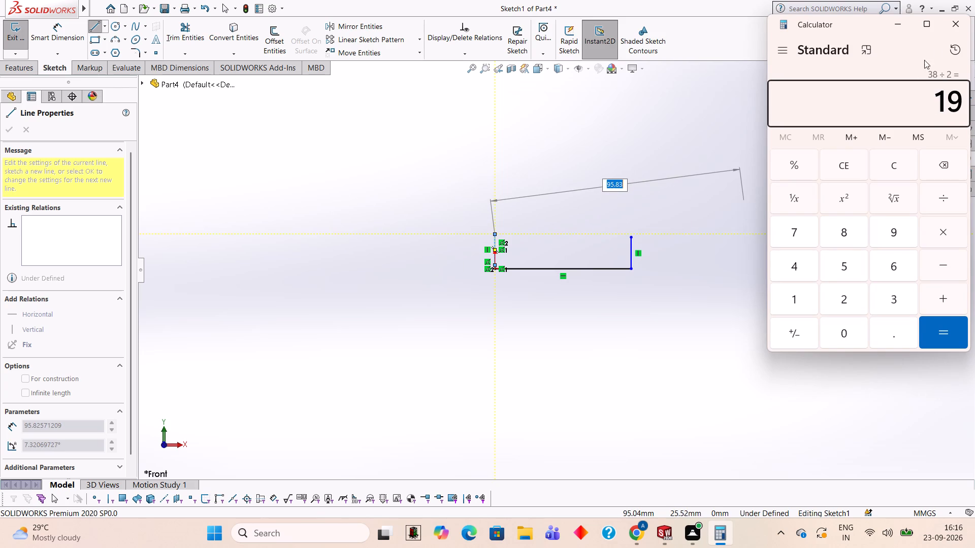
{"action": "left_click", "coordinate": [957, 29]}
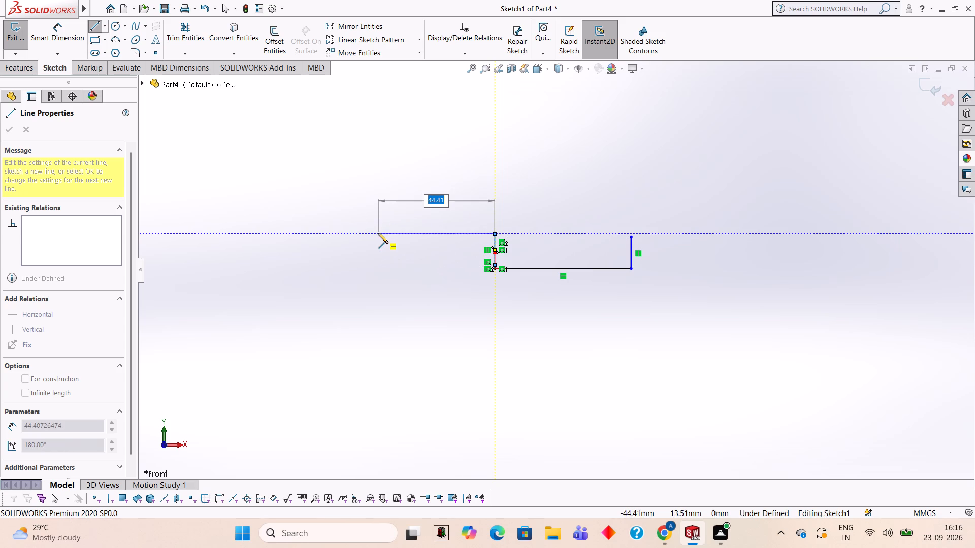
Continue the profile from the origin-side vertical with a 19 mm horizontal line outward and a 10 mm vertical line up.
{"action": "type", "text": "19"}
{"action": "key", "text": "Return"}
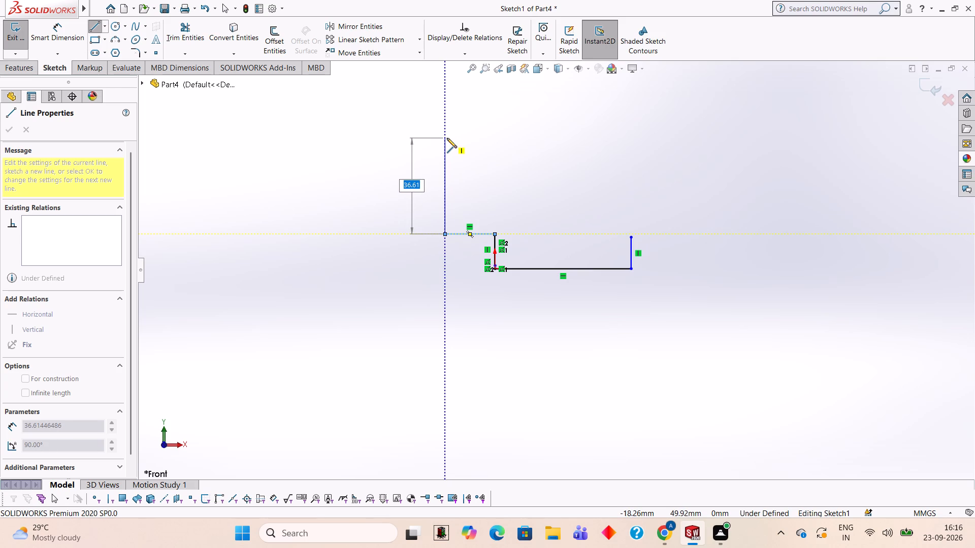
{"action": "type", "text": "10"}
{"action": "key", "text": "Return"}
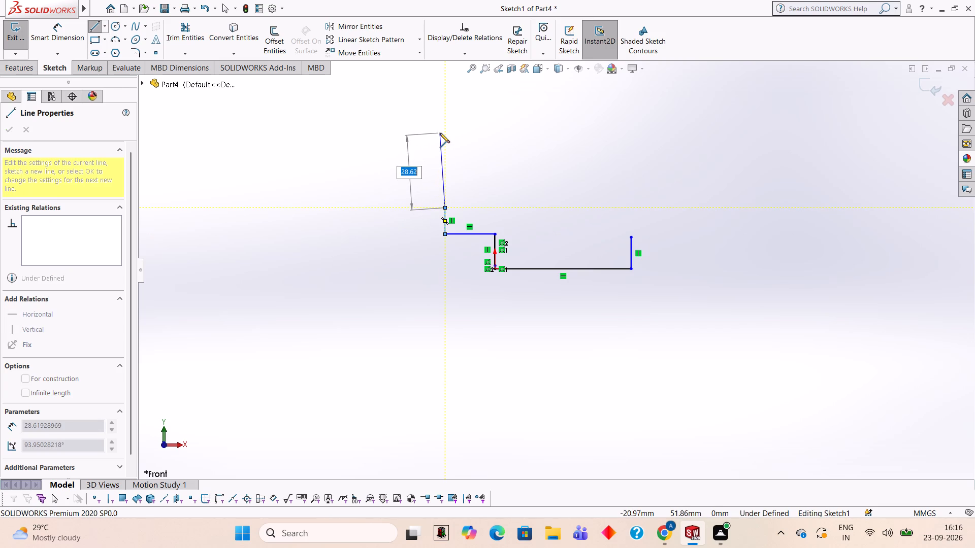
{"action": "key", "text": "Escape"}
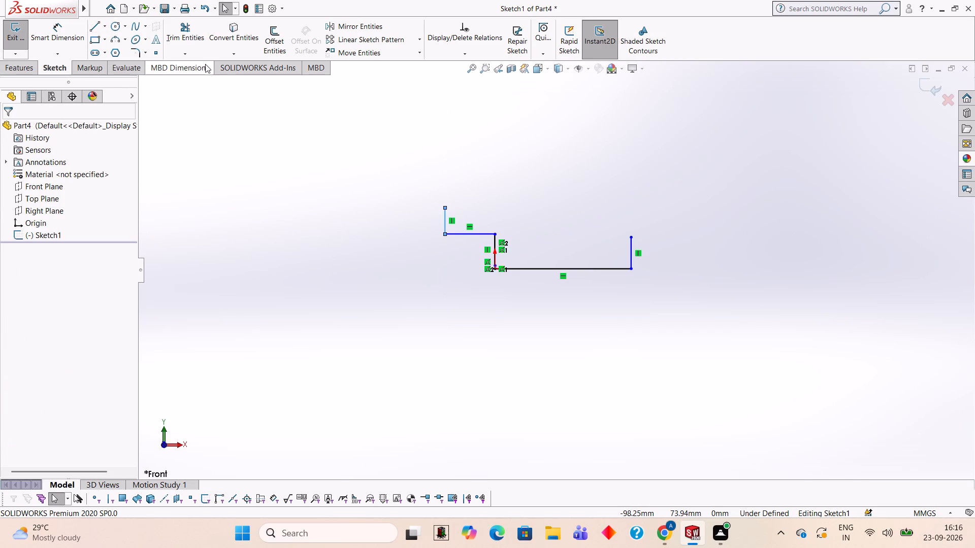
From the top of the far 12 mm vertical, sketch a 19 mm horizontal line outward and a 10 mm vertical line up.
{"action": "left_click", "coordinate": [95, 23]}
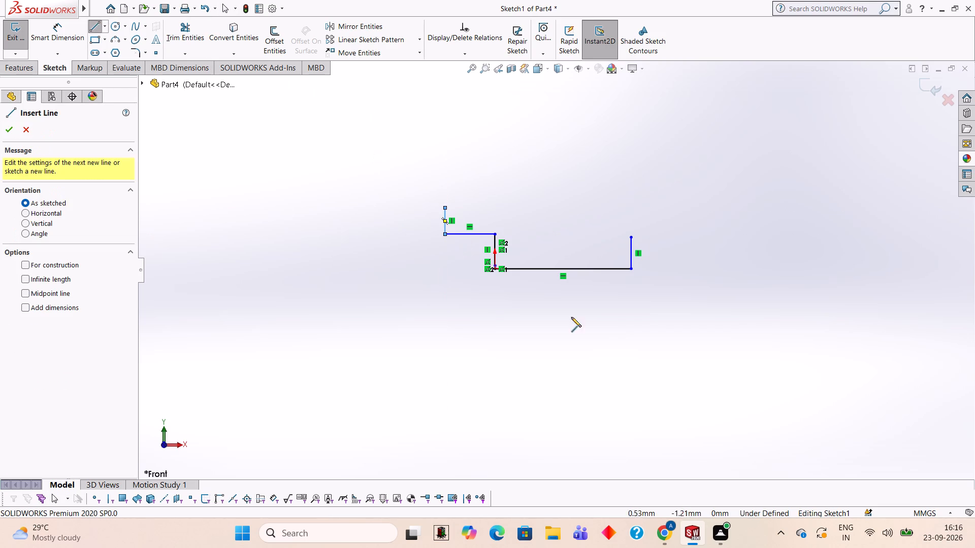
{"action": "left_click", "coordinate": [631, 235]}
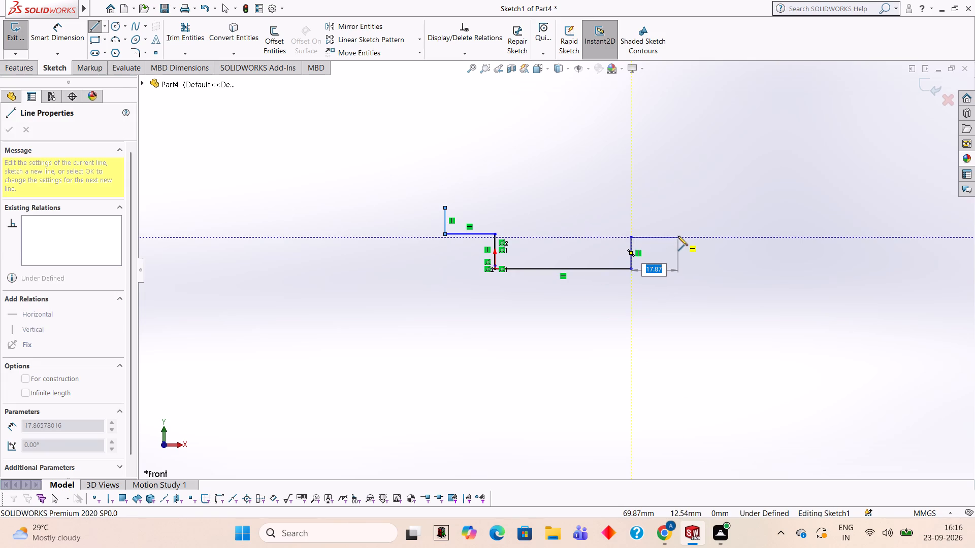
{"action": "type", "text": "19"}
{"action": "key", "text": "Return"}
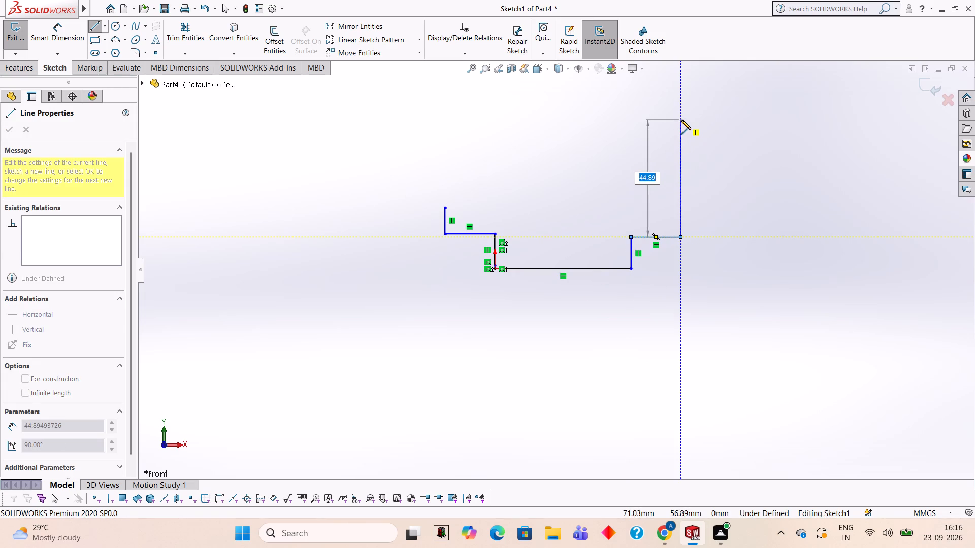
{"action": "type", "text": "10"}
{"action": "key", "text": "Return"}
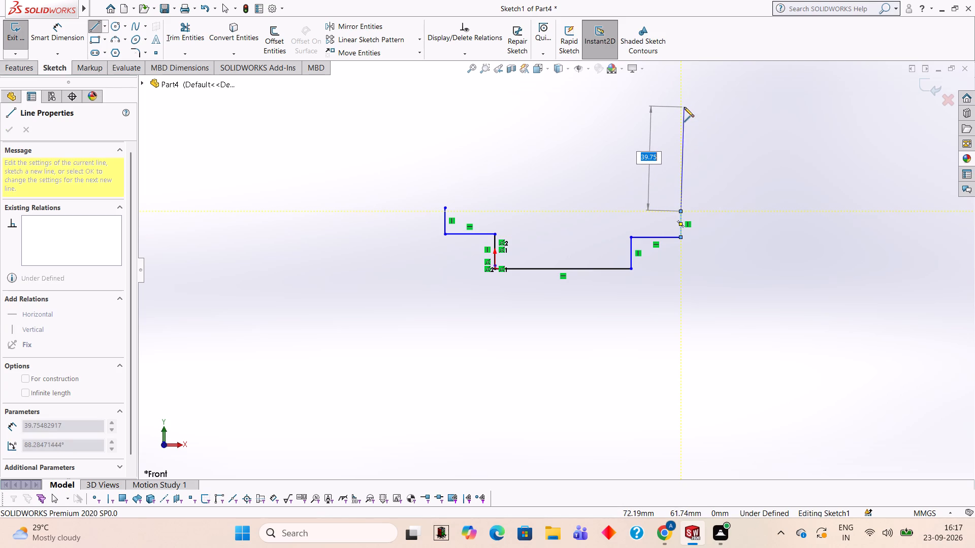
{"action": "key", "text": "Escape"}
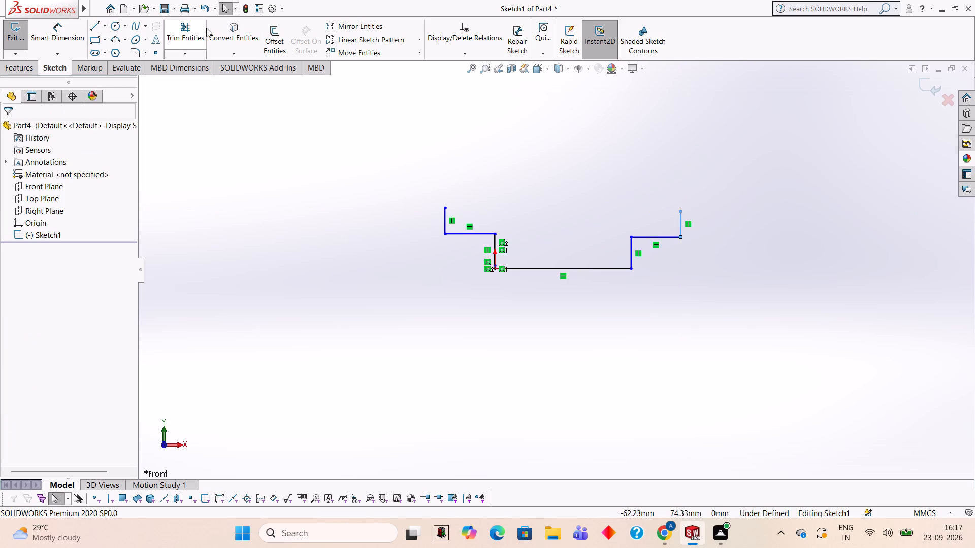
{"action": "scroll", "coordinate": [693, 176], "scroll_direction": "down", "scroll_amount": 1}
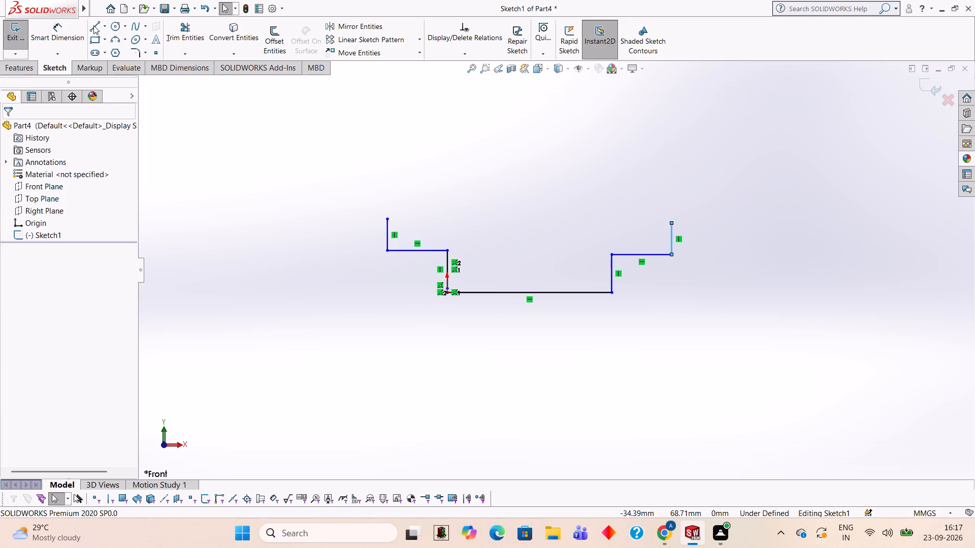
Sketch a 60 mm vertical line upward from the midpoint of the base line.
{"action": "left_click", "coordinate": [94, 25]}
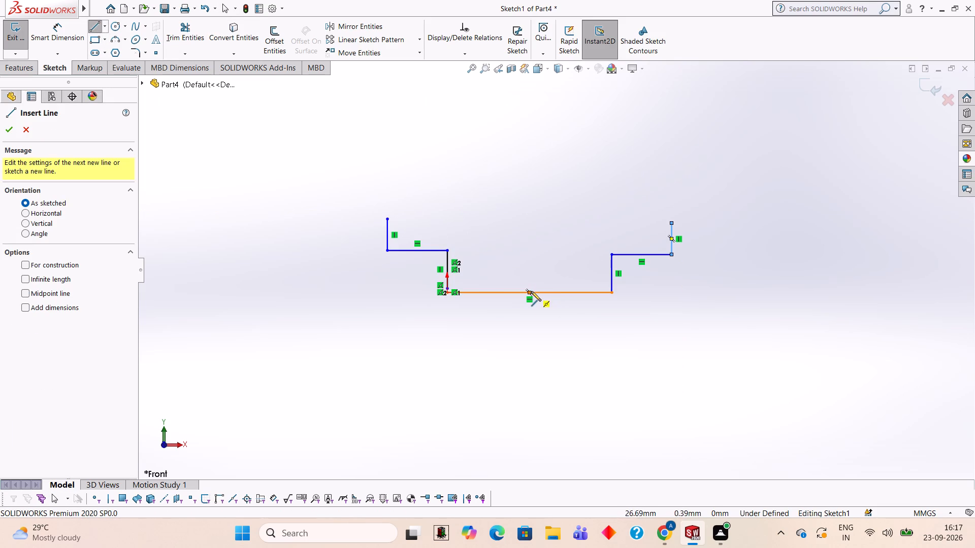
{"action": "left_click", "coordinate": [529, 291]}
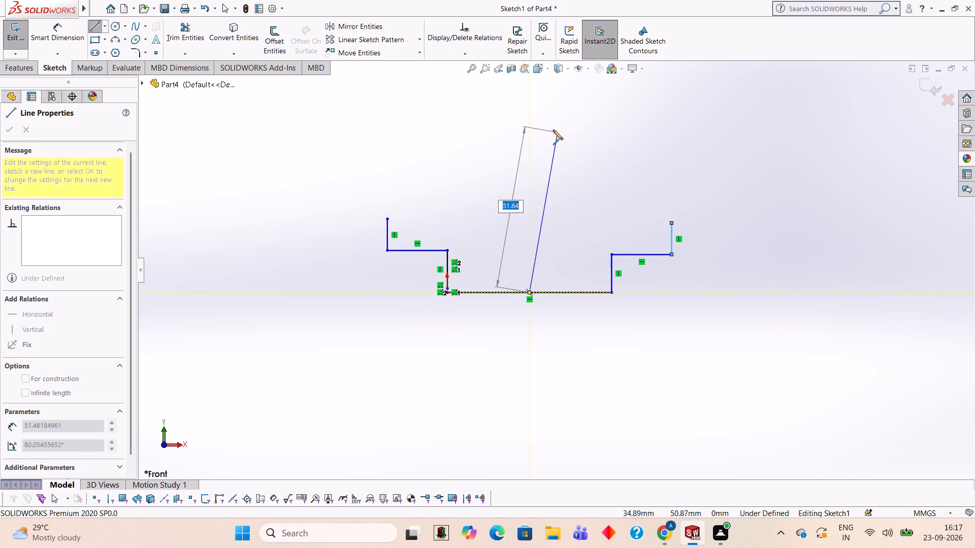
{"action": "type", "text": "60"}
{"action": "key", "text": "Return"}
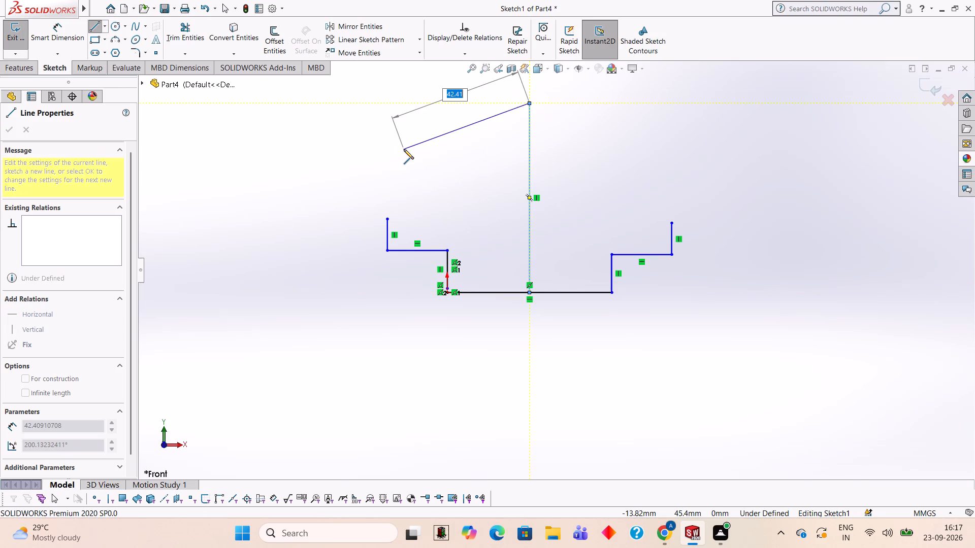
{"action": "key", "text": "Escape"}
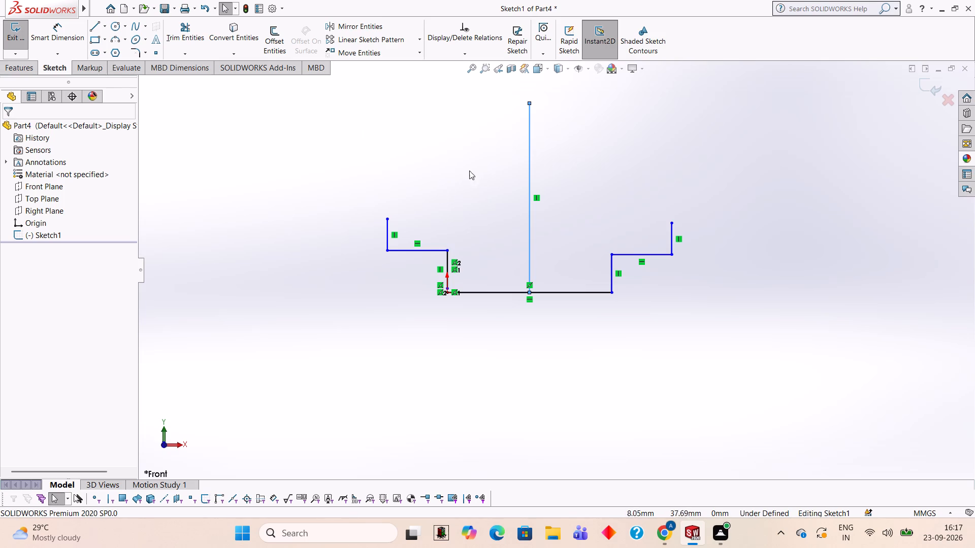
From the top of the 60 mm centre line, sketch a 22 mm horizontal line outward on each side.
{"action": "left_click", "coordinate": [97, 29]}
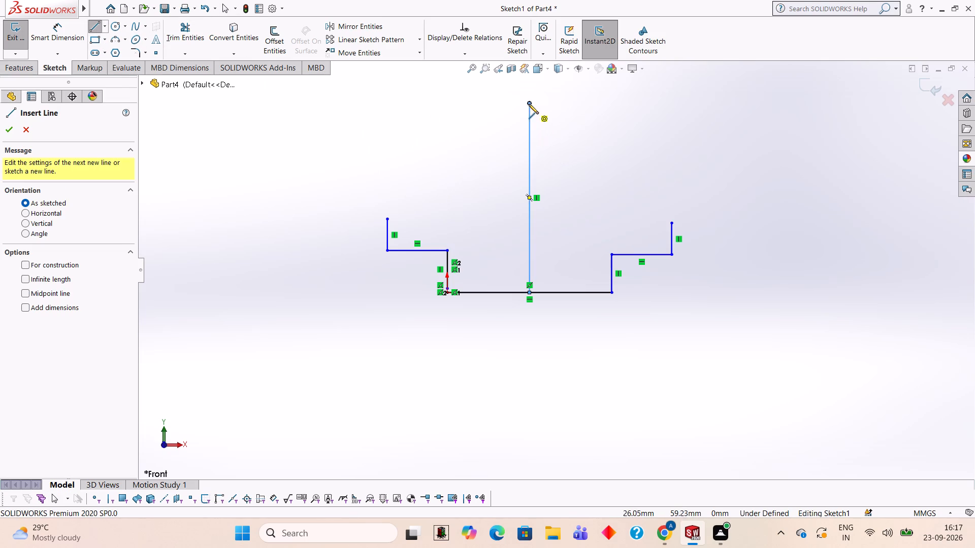
{"action": "left_click", "coordinate": [528, 103]}
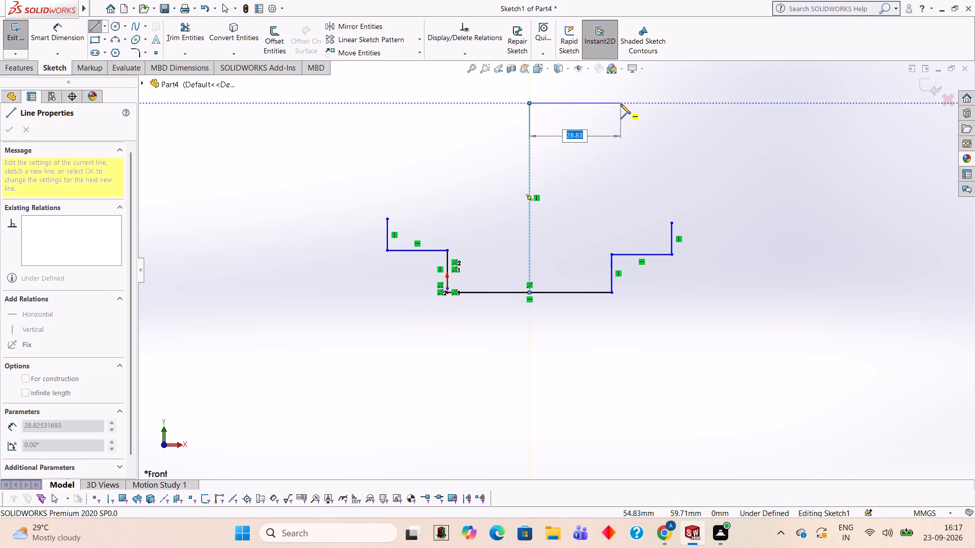
{"action": "type", "text": "22"}
{"action": "key", "text": "Return"}
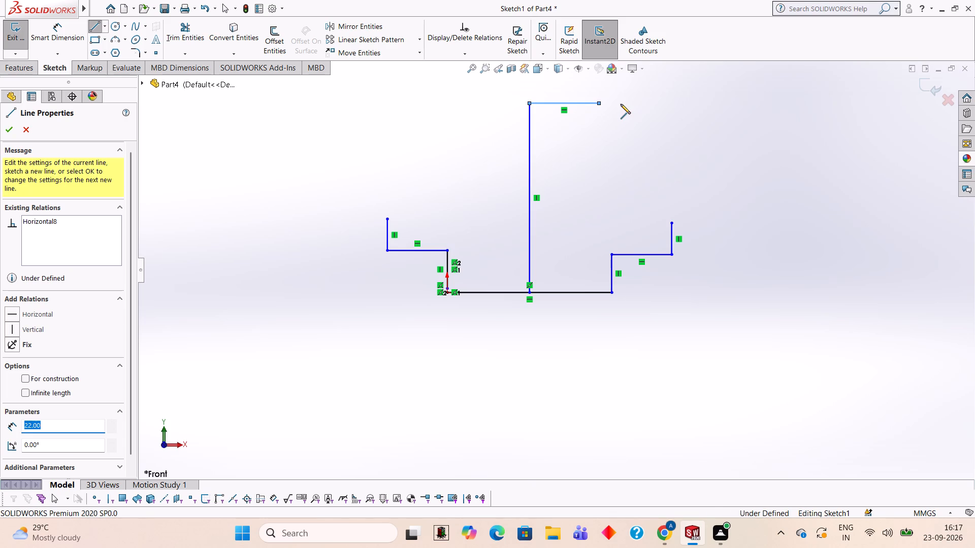
{"action": "key", "text": "Escape"}
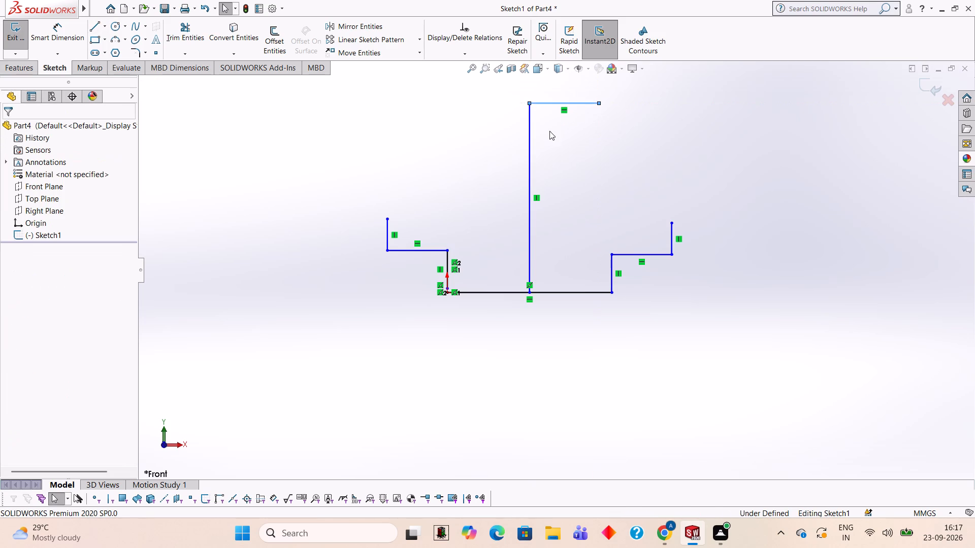
{"action": "left_click", "coordinate": [97, 21]}
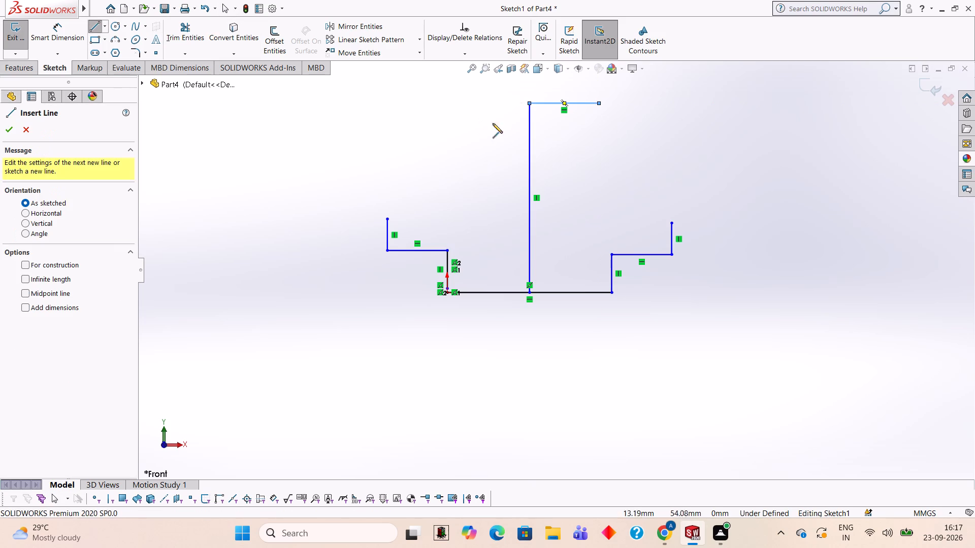
{"action": "left_click", "coordinate": [528, 102]}
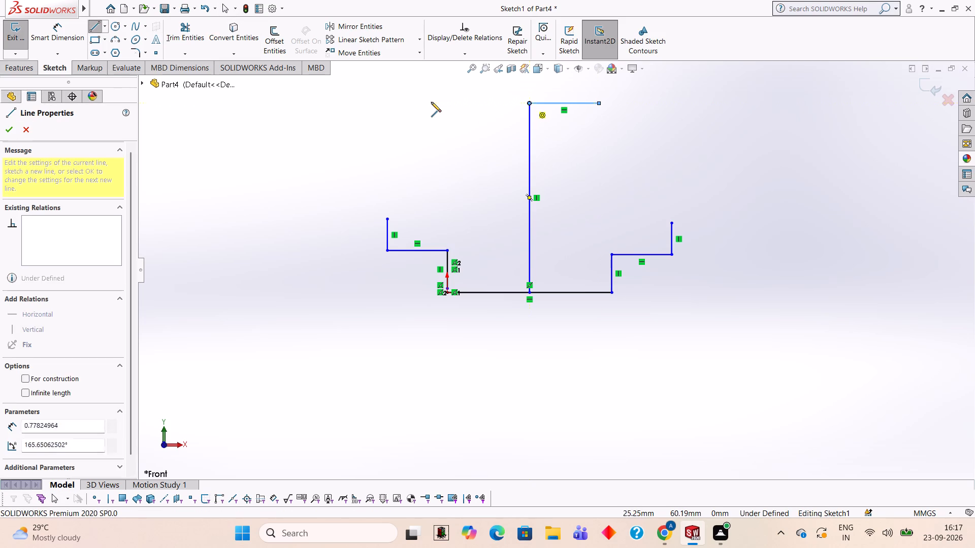
{"action": "type", "text": "22"}
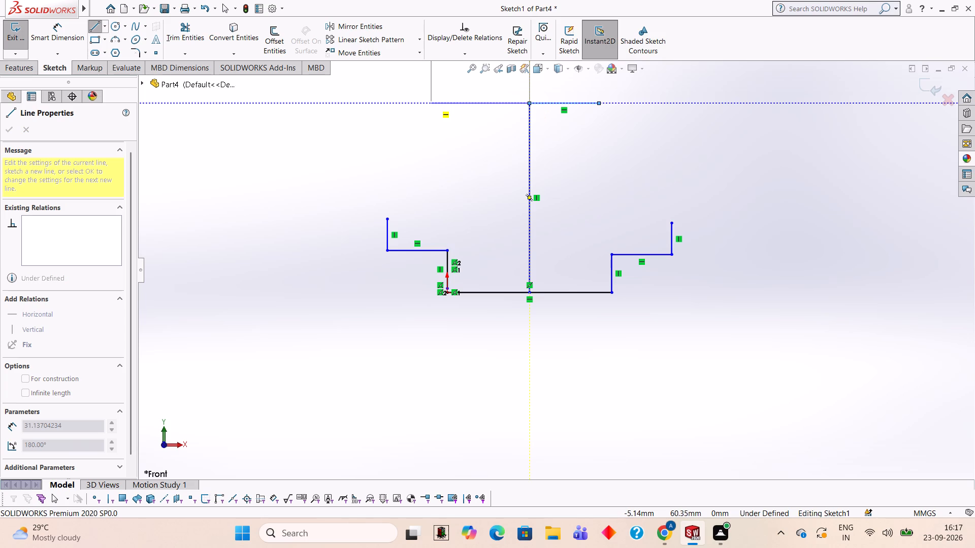
{"action": "key", "text": "Return"}
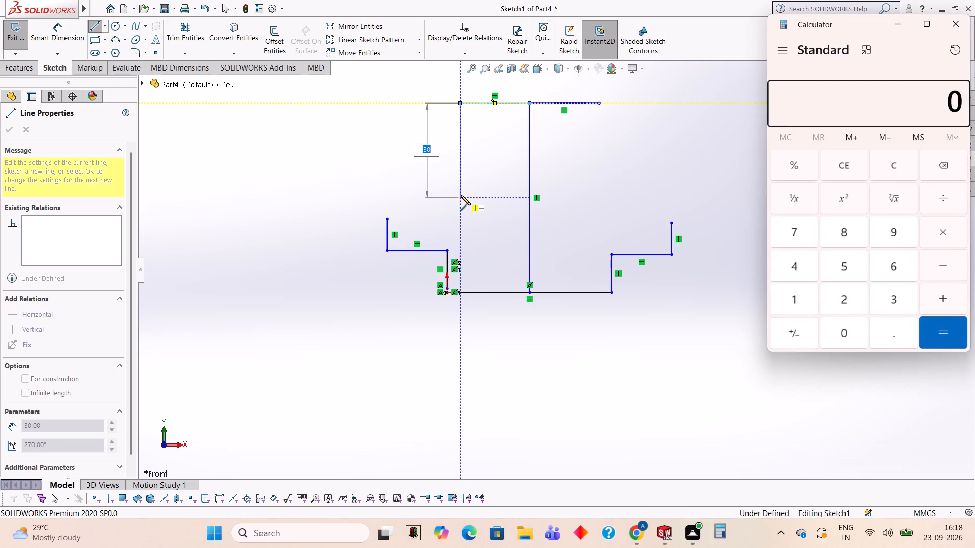
In Calculator, subtract 34 from 60, then close it.
{"action": "type", "text": "60-34"}
{"action": "key", "text": "Return"}
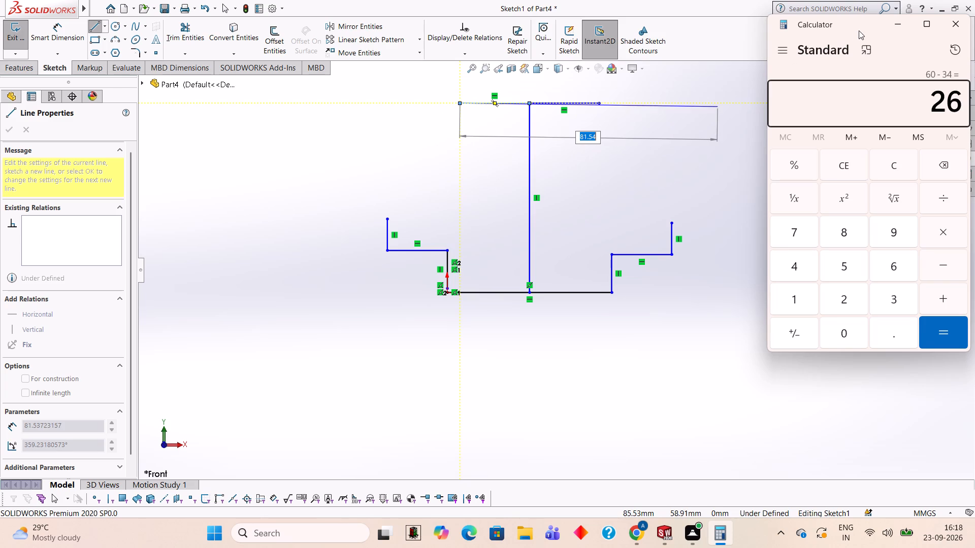
{"action": "left_click", "coordinate": [965, 21]}
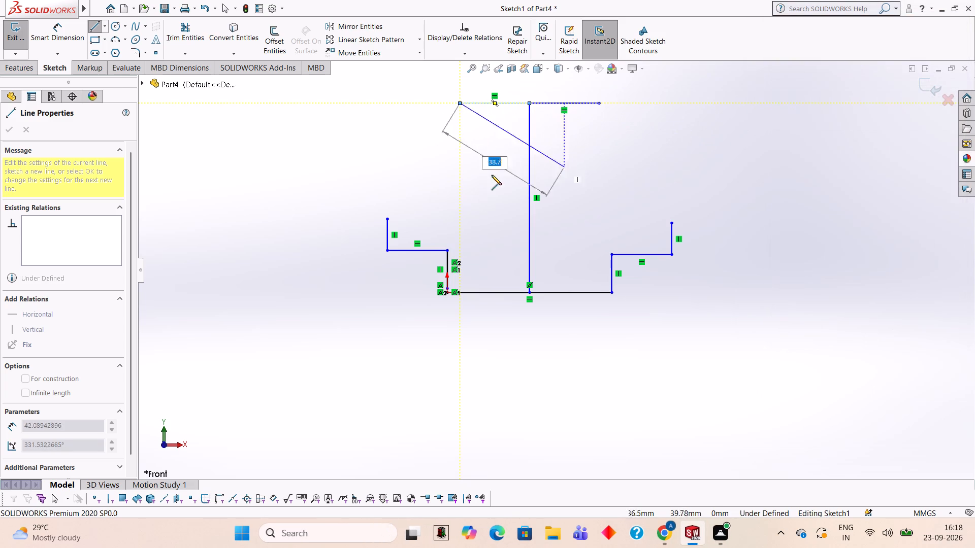
Sketch a 13 mm vertical line downward from each outer end of the 22 mm top lines.
{"action": "type", "text": "13"}
{"action": "key", "text": "Return"}
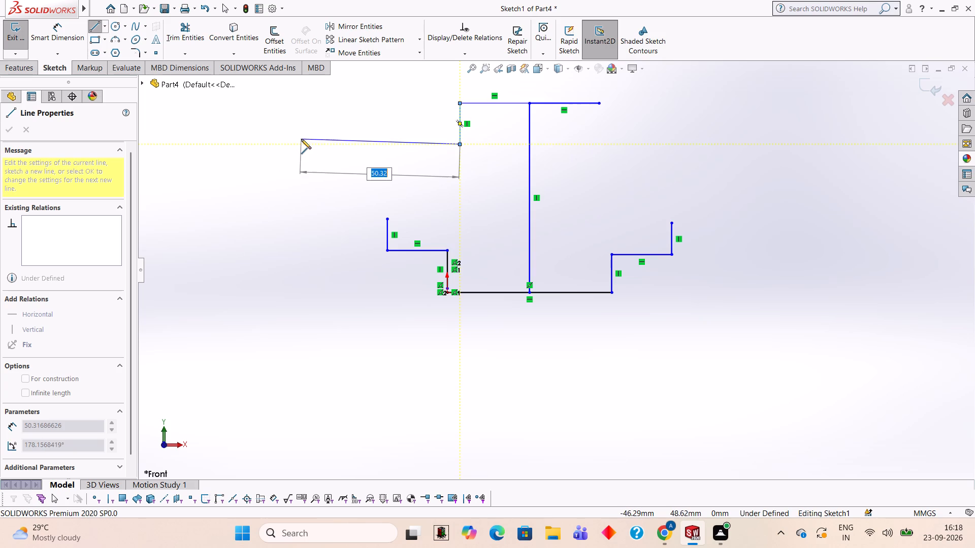
{"action": "key", "text": "Escape"}
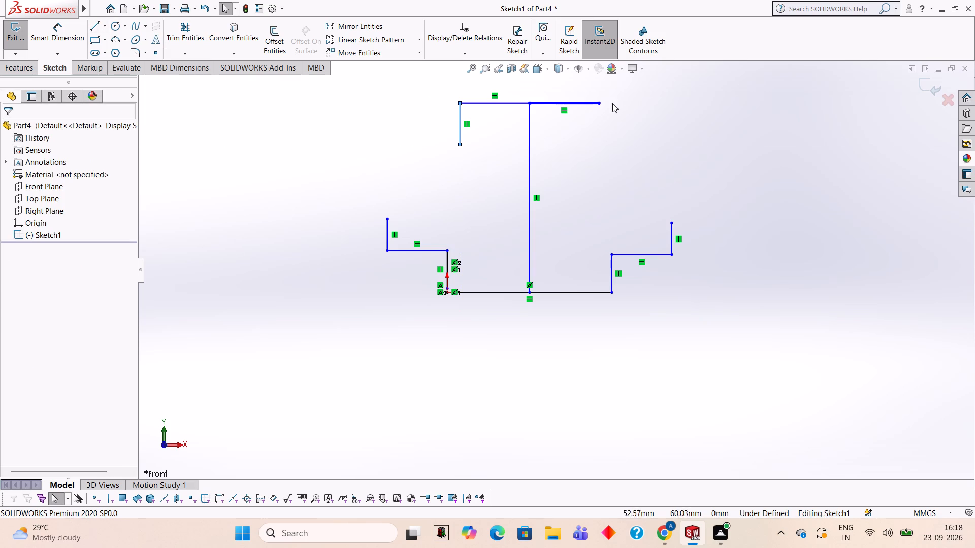
{"action": "left_click", "coordinate": [96, 29]}
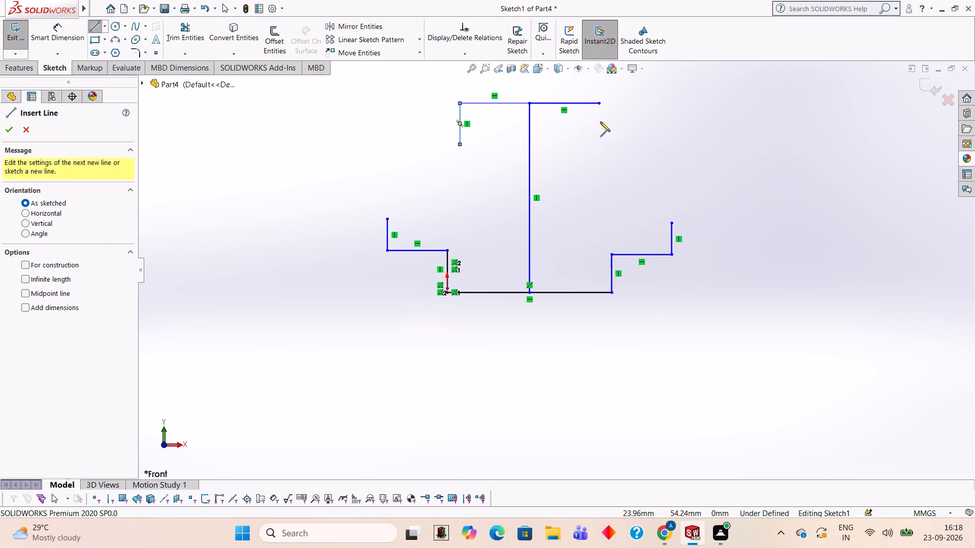
{"action": "left_click", "coordinate": [599, 101]}
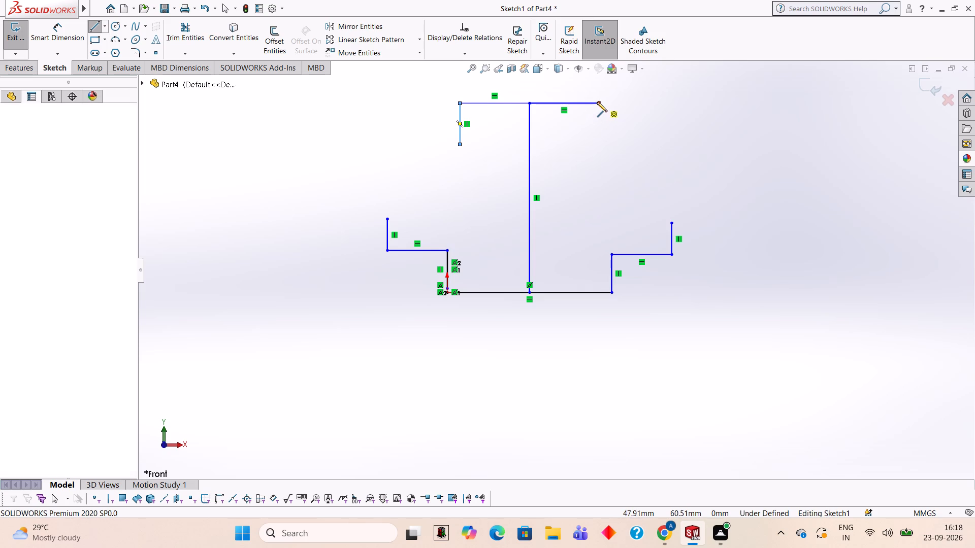
{"action": "type", "text": "13"}
{"action": "key", "text": "Return"}
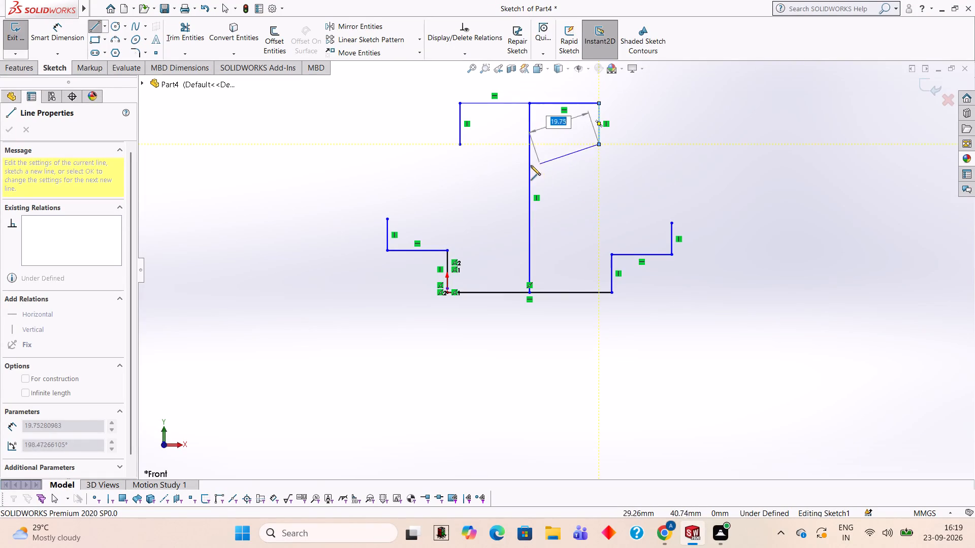
{"action": "key", "text": "Escape"}
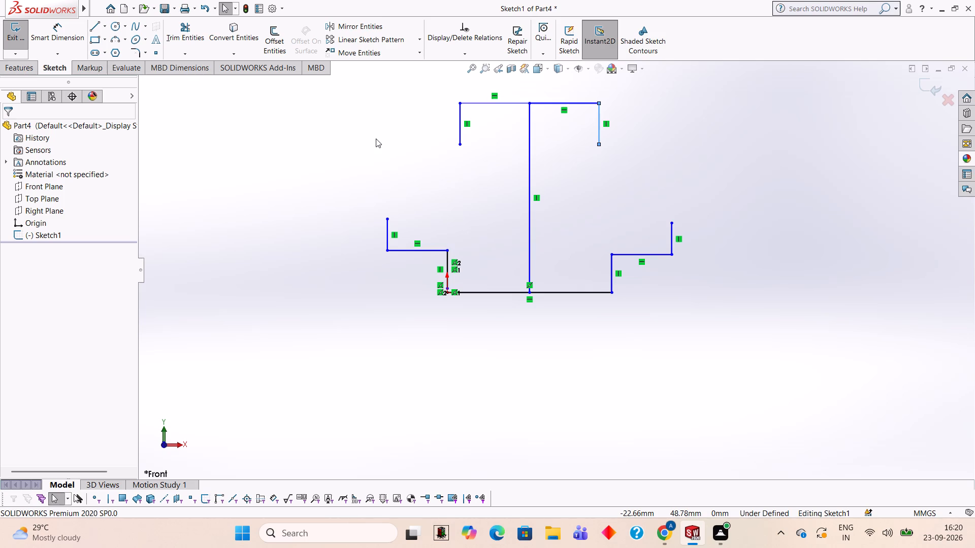
In Calculator, subtract 60 from 90, then close it.
{"action": "type", "text": "90-60"}
{"action": "key", "text": "Return"}
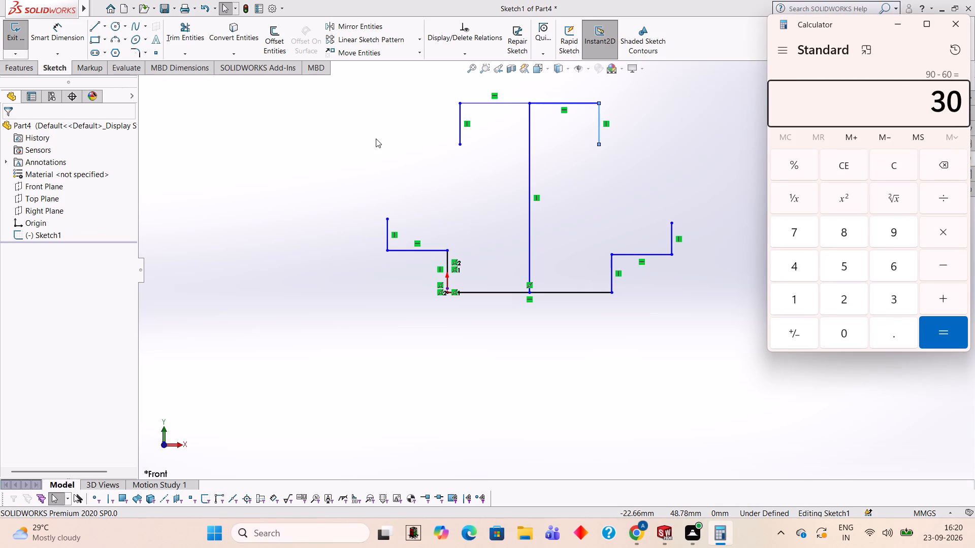
{"action": "left_click", "coordinate": [954, 17]}
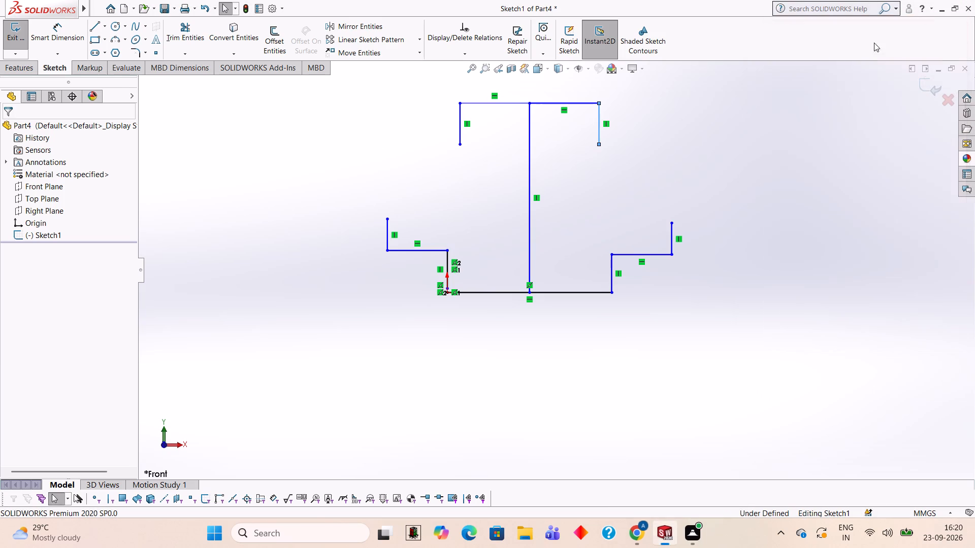
From the origin-side 13 mm vertical, sketch a 15 mm horizontal line outward and a sloping line to the top of the 10 mm vertical.
{"action": "left_click", "coordinate": [93, 32]}
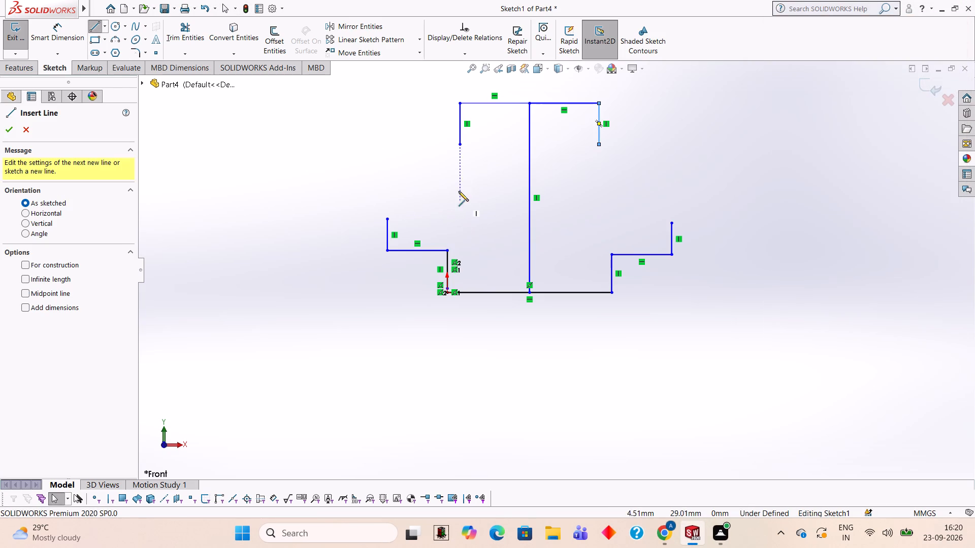
{"action": "left_click", "coordinate": [460, 143]}
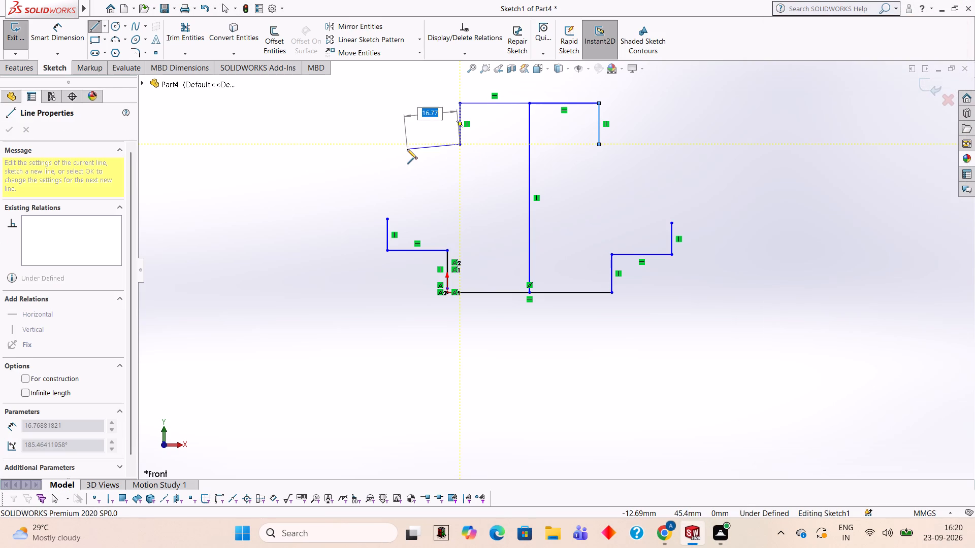
{"action": "type", "text": "15"}
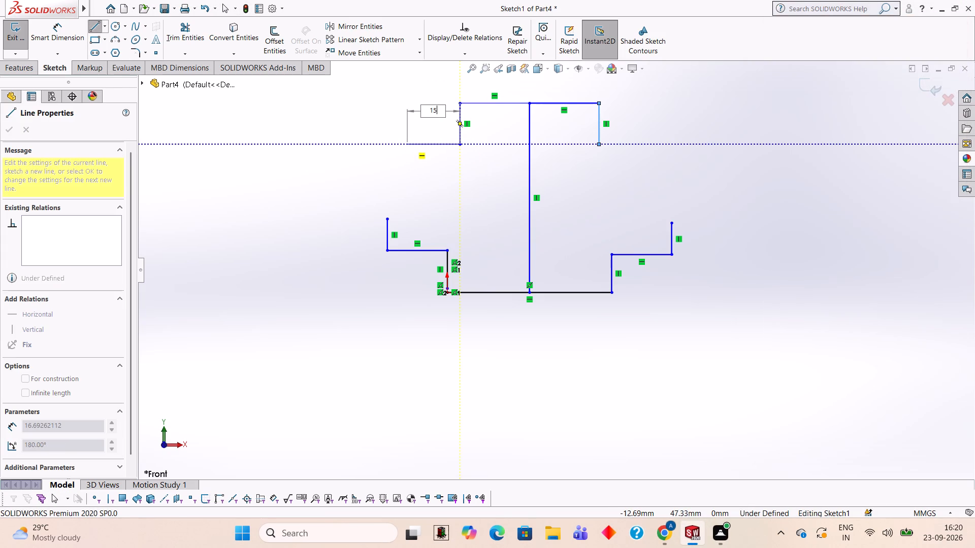
{"action": "key", "text": "Return"}
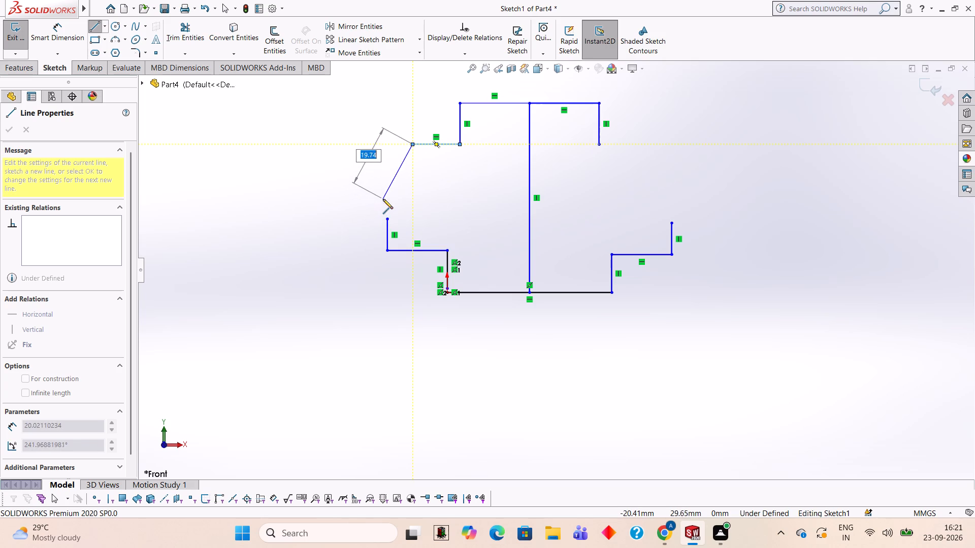
{"action": "left_click", "coordinate": [385, 219]}
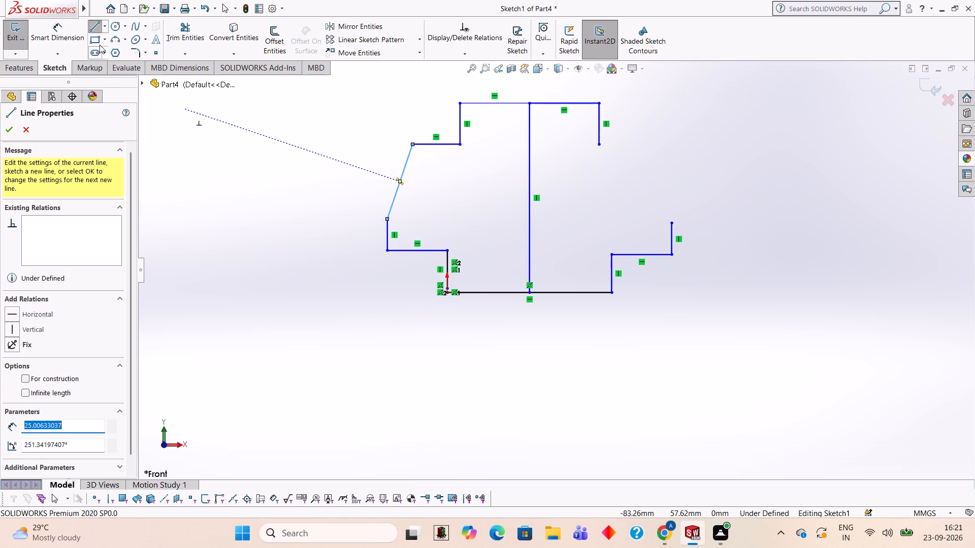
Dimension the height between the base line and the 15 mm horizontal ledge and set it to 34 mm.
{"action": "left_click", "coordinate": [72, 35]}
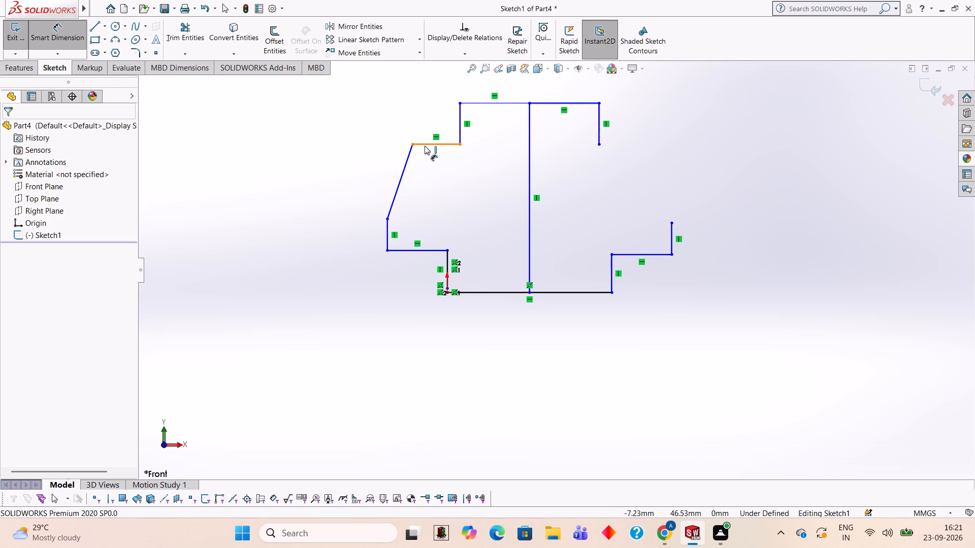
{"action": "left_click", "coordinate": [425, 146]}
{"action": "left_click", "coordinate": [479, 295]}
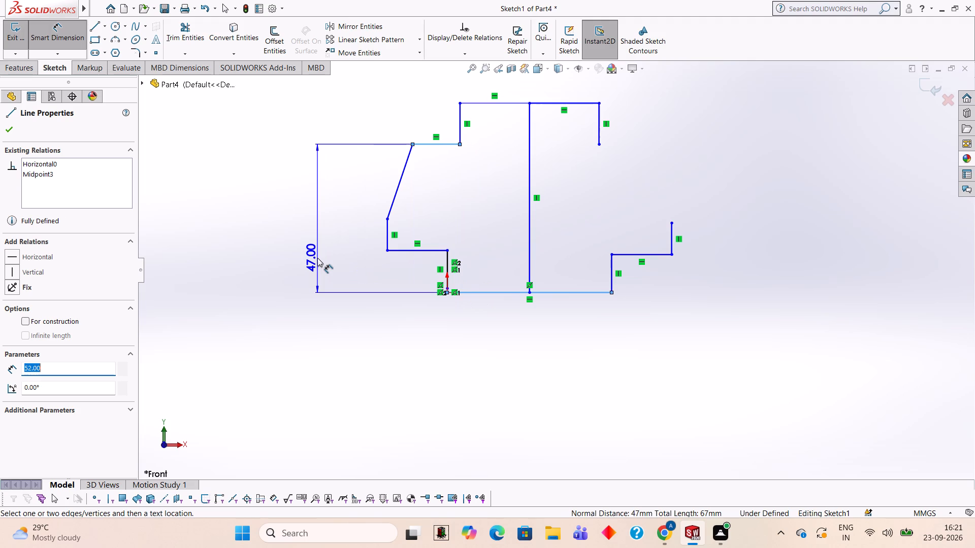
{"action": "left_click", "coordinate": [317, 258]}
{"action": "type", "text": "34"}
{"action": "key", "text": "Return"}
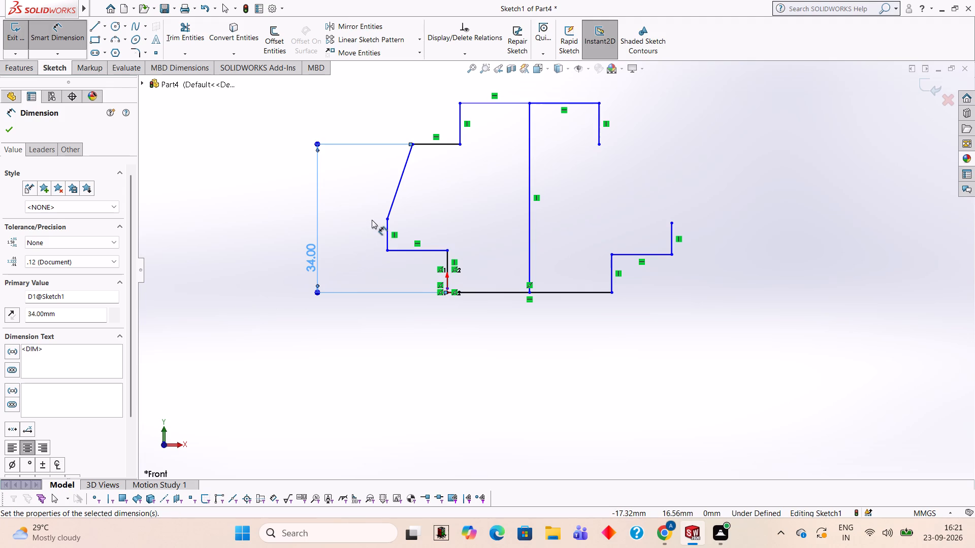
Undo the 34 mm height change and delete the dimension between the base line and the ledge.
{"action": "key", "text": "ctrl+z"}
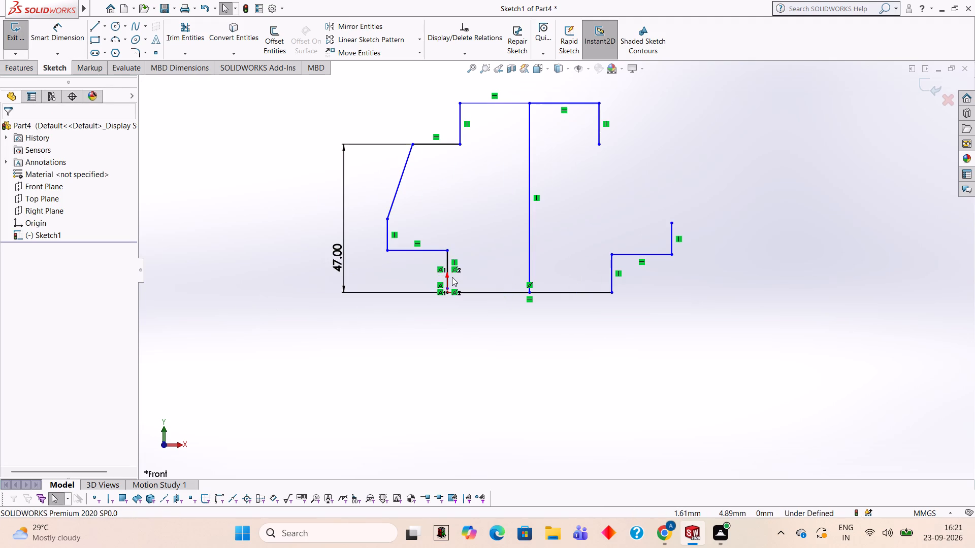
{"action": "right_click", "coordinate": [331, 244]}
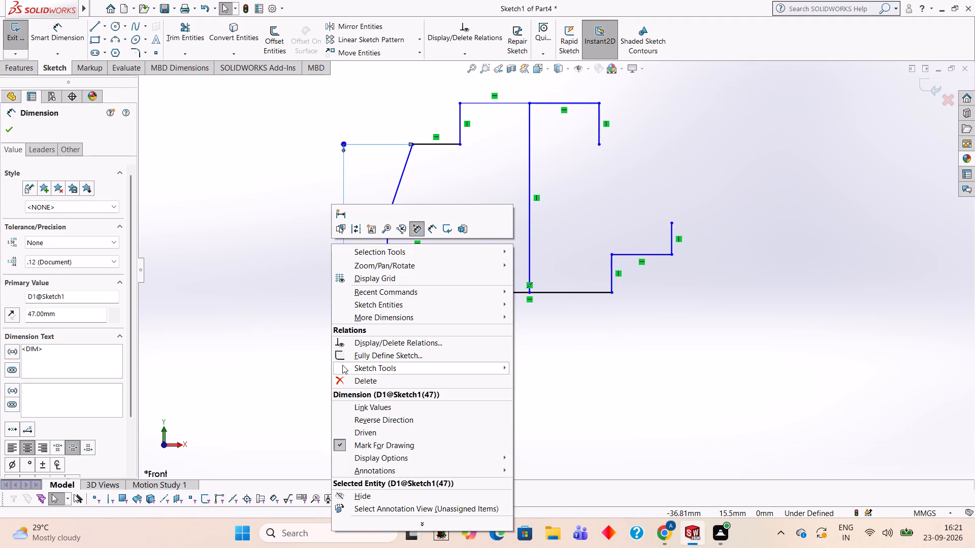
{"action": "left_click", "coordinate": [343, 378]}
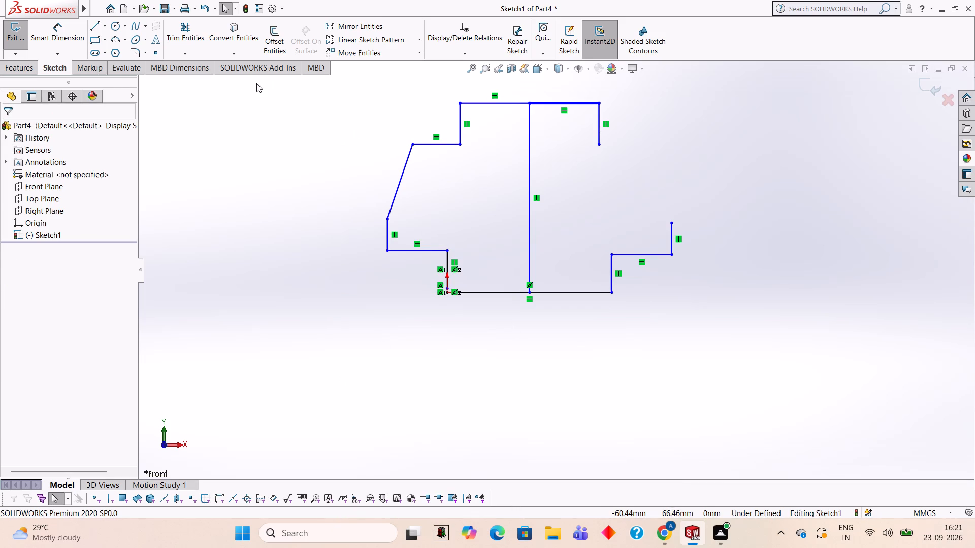
Dimension the overall height between the profile's top line and the base line, accepting the value as drawn.
{"action": "left_click", "coordinate": [189, 33]}
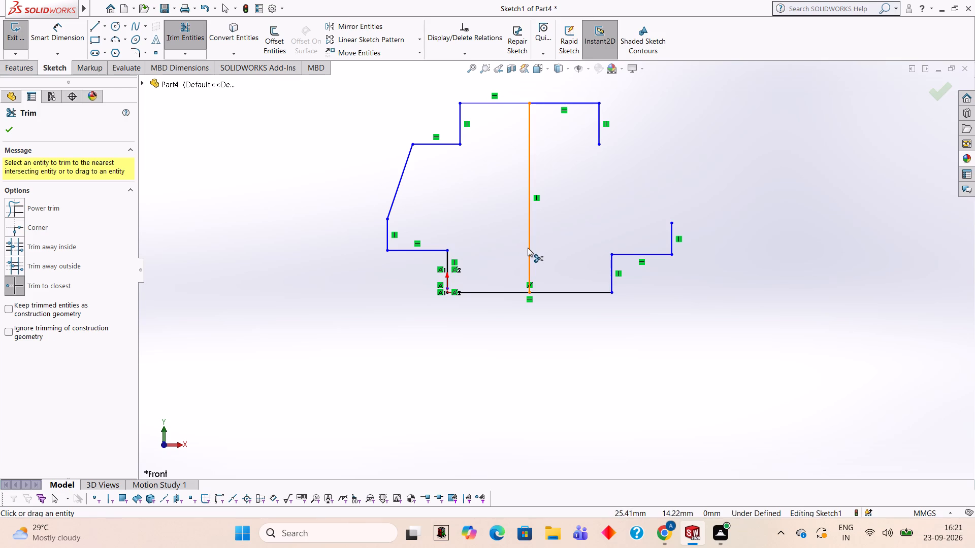
{"action": "left_click", "coordinate": [74, 30]}
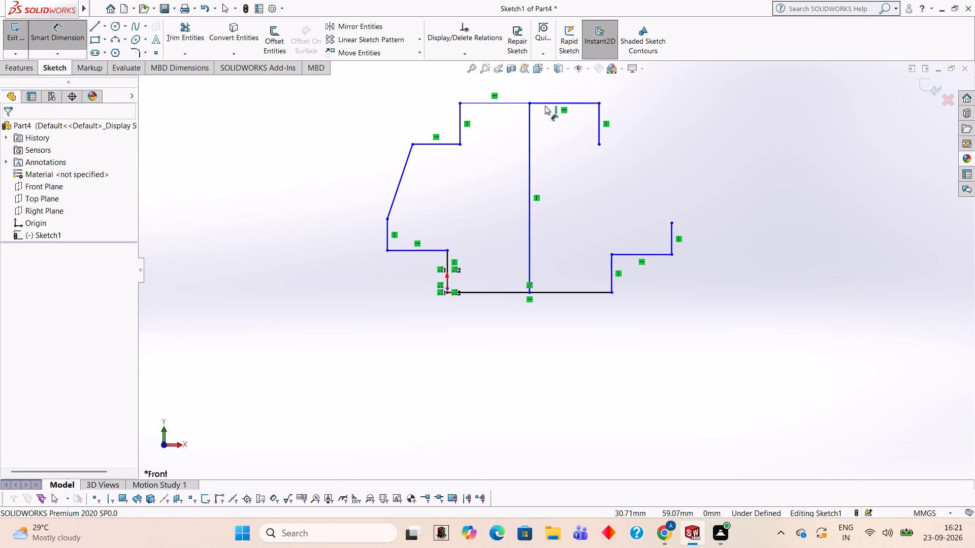
{"action": "left_click", "coordinate": [545, 105]}
{"action": "left_click", "coordinate": [561, 293]}
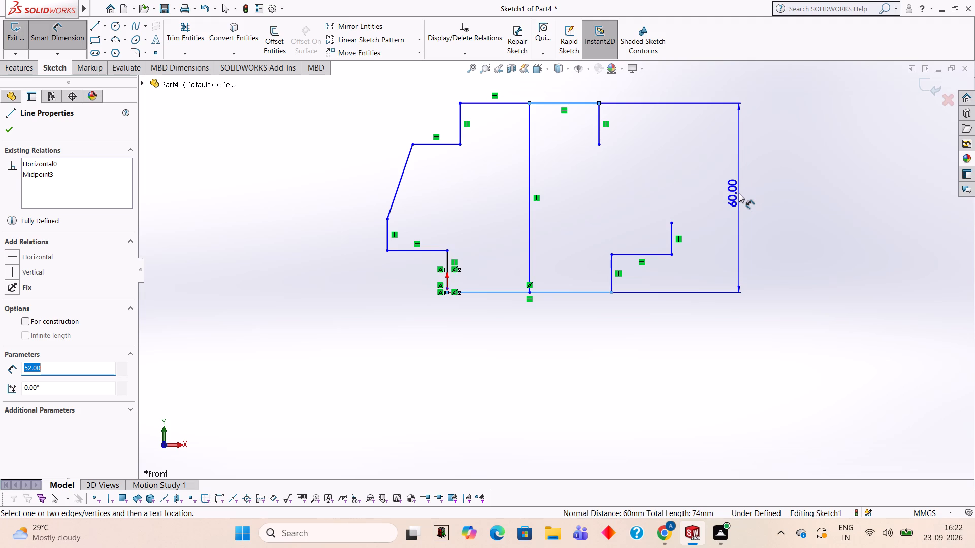
{"action": "left_click", "coordinate": [739, 193]}
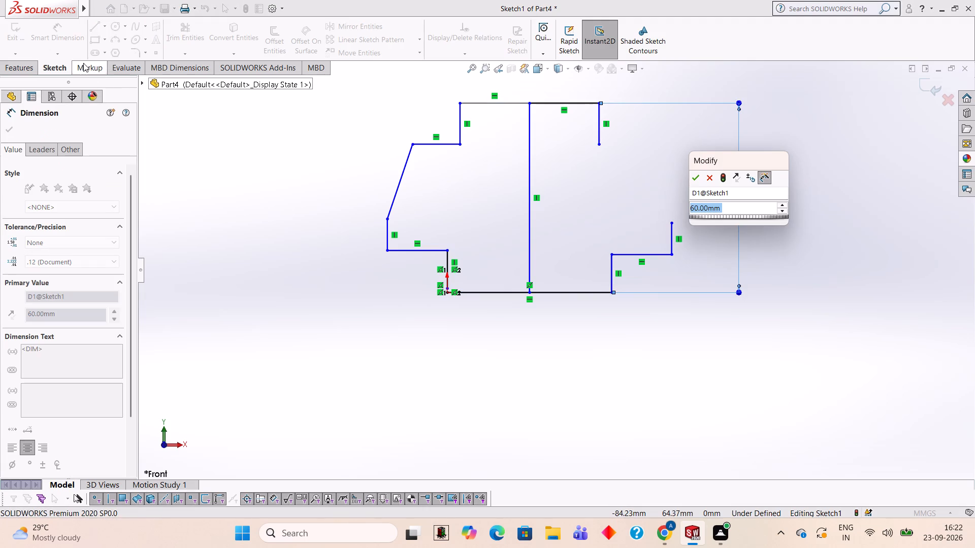
{"action": "left_click", "coordinate": [697, 181]}
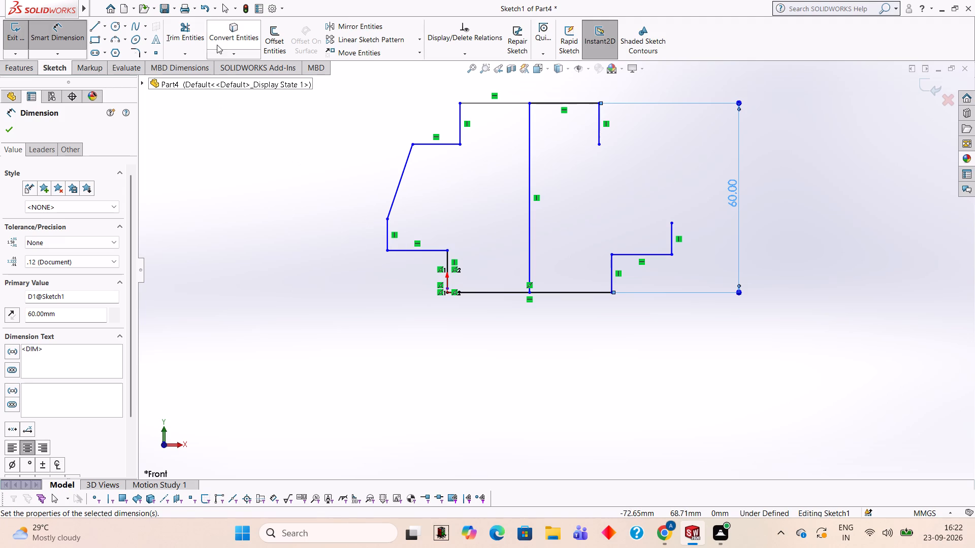
Trim away the vertical centre line running between the top line and the base line.
{"action": "left_click", "coordinate": [200, 37]}
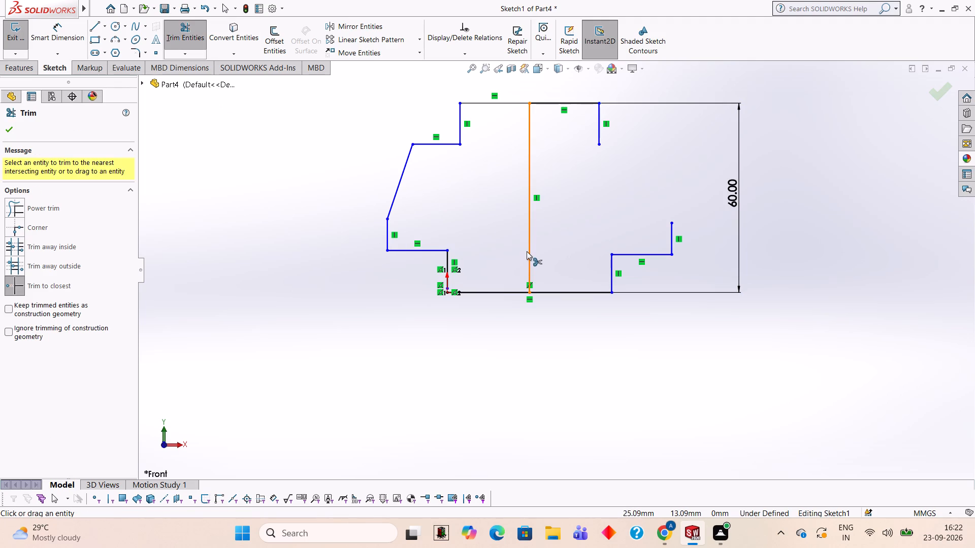
{"action": "left_click", "coordinate": [527, 251]}
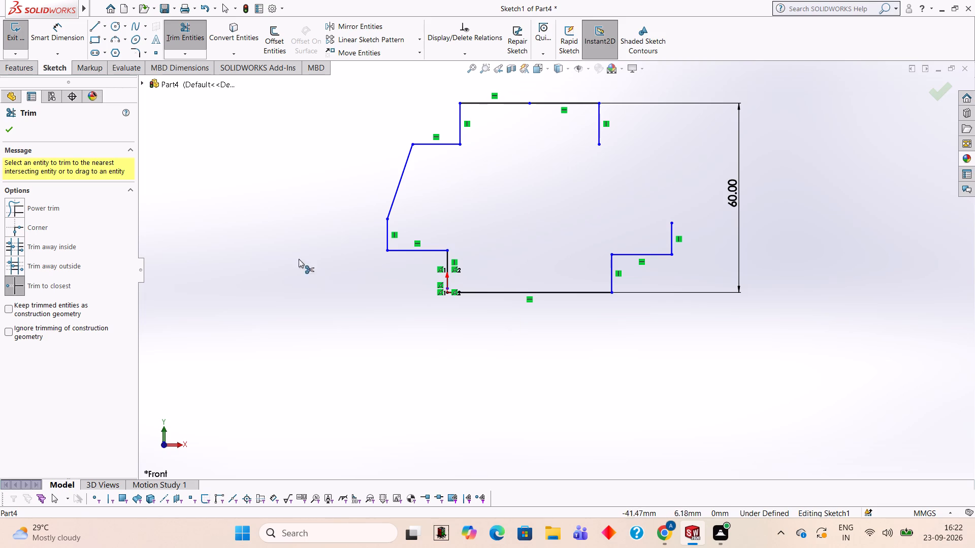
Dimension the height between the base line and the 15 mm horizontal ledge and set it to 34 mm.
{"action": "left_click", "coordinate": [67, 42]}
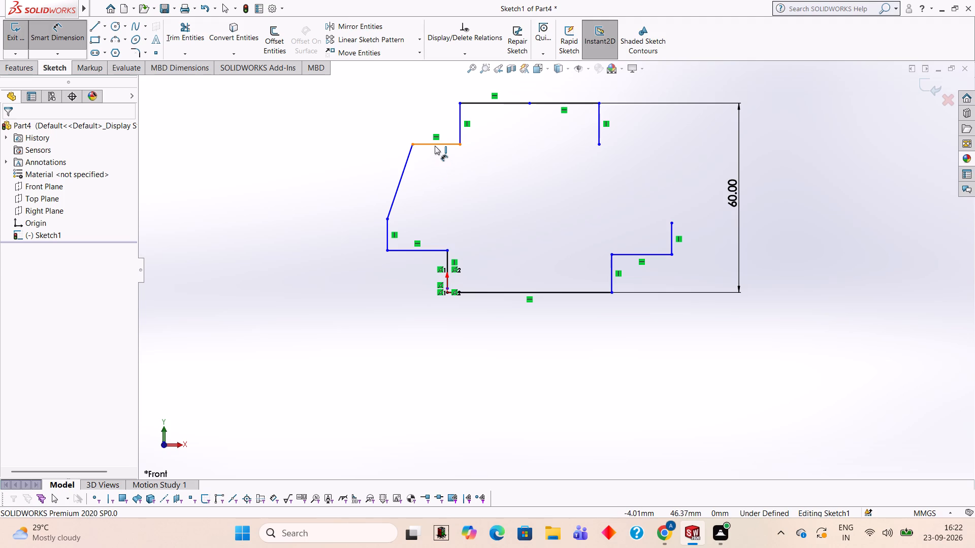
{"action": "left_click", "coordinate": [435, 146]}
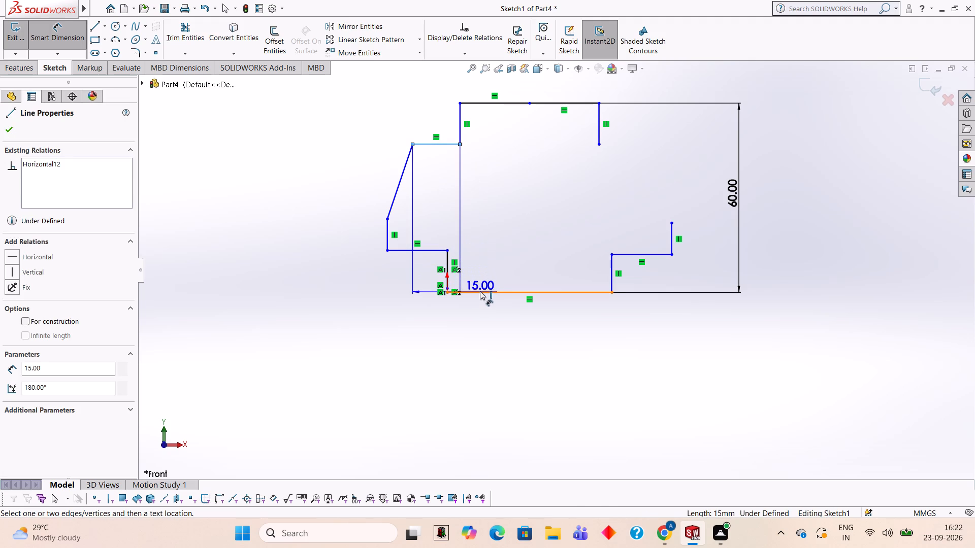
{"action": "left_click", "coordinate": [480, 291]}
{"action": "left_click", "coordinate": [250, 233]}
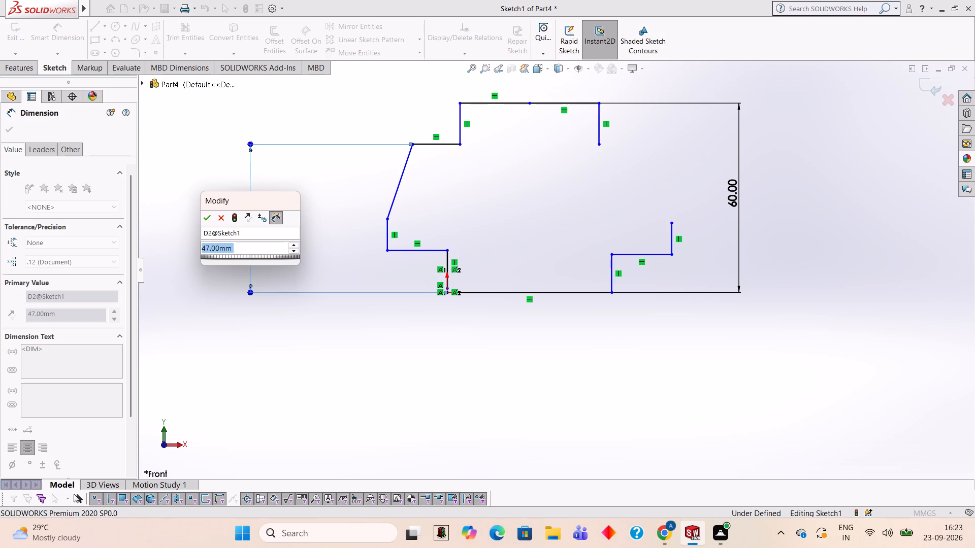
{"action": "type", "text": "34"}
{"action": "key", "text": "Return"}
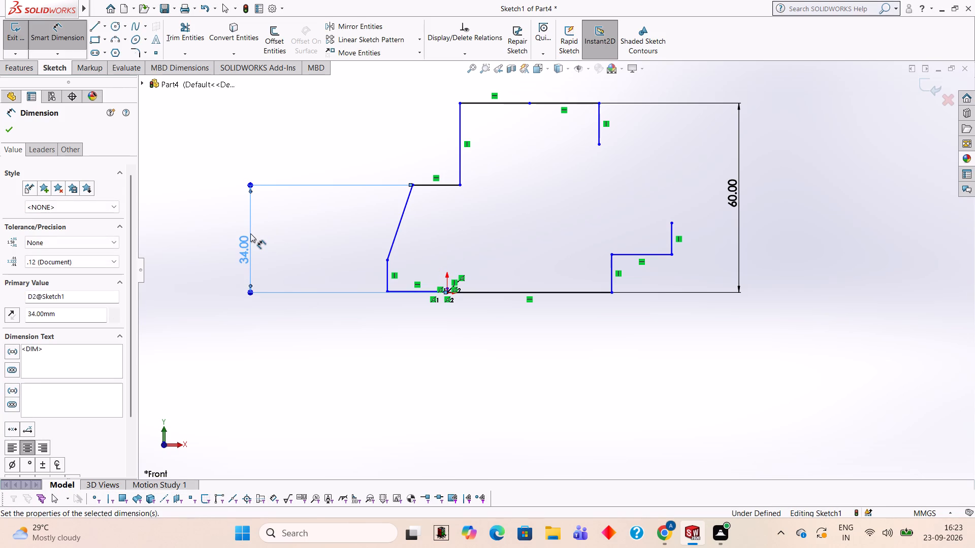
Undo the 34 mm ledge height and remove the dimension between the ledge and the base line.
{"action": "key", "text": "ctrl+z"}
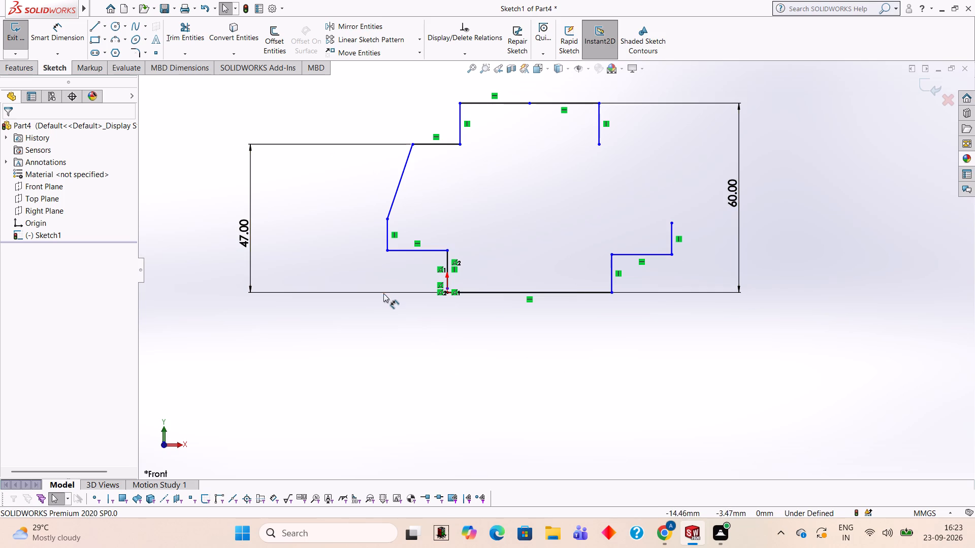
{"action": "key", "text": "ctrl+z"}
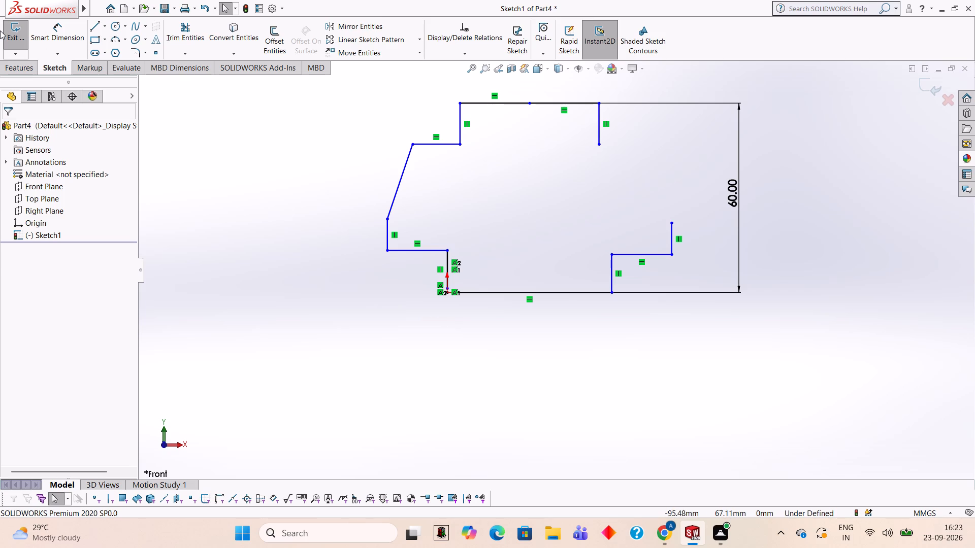
Sketch a 34 mm vertical line up from the base line's midpoint and a horizontal line about 41 mm long from its top to the slope.
{"action": "left_click", "coordinate": [97, 28]}
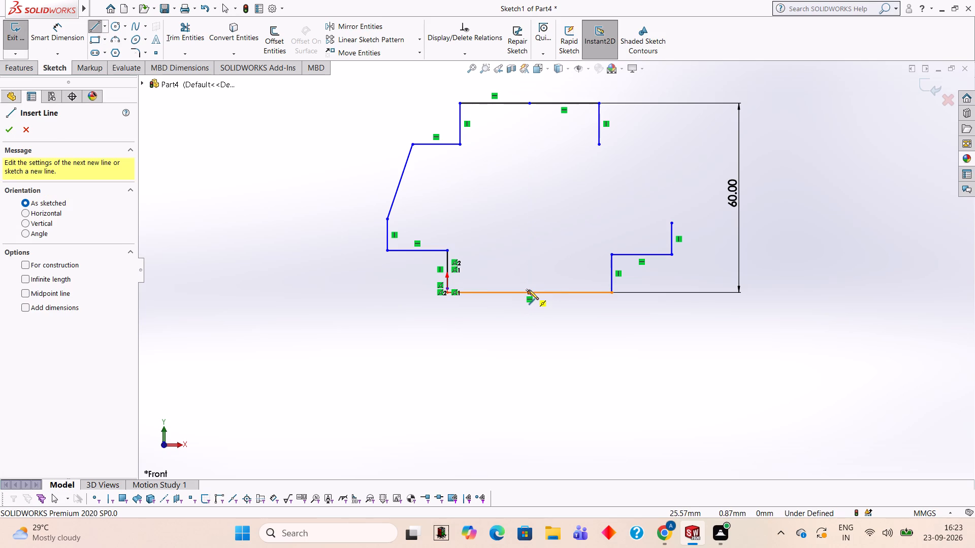
{"action": "left_click", "coordinate": [529, 290]}
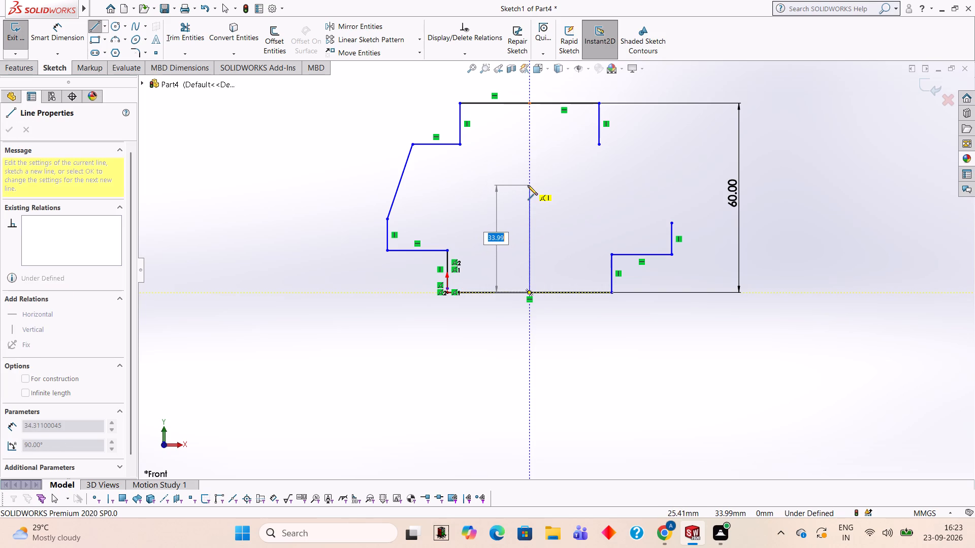
{"action": "type", "text": "34"}
{"action": "key", "text": "Return"}
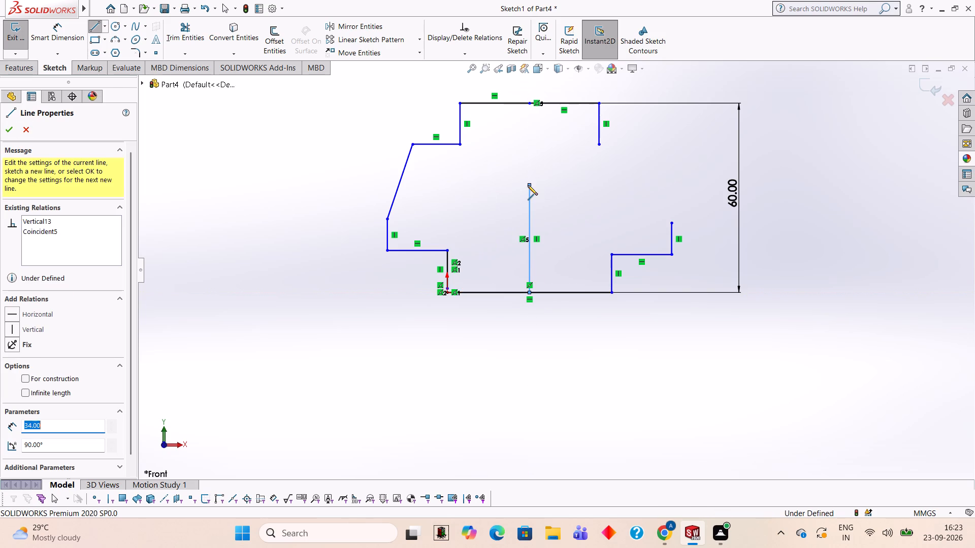
{"action": "left_click", "coordinate": [399, 185]}
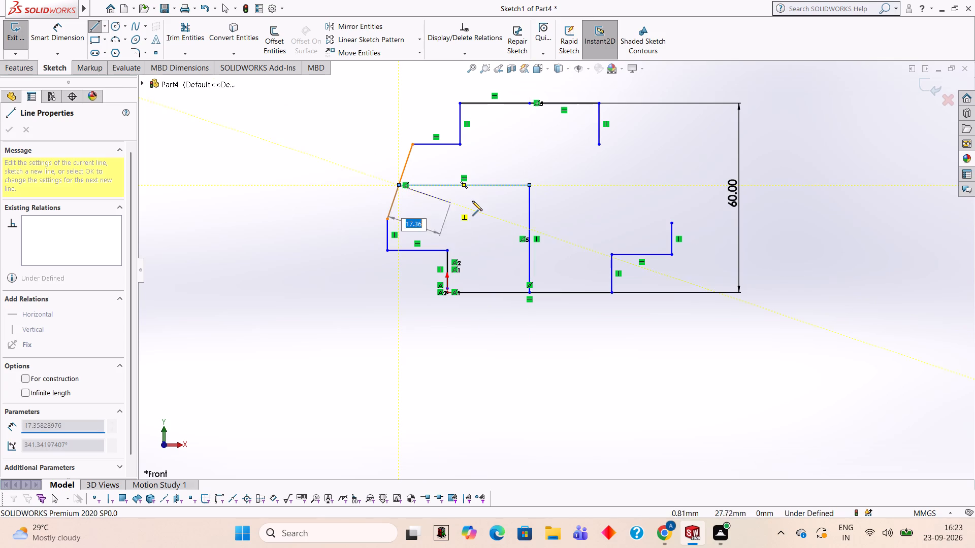
{"action": "key", "text": "Escape"}
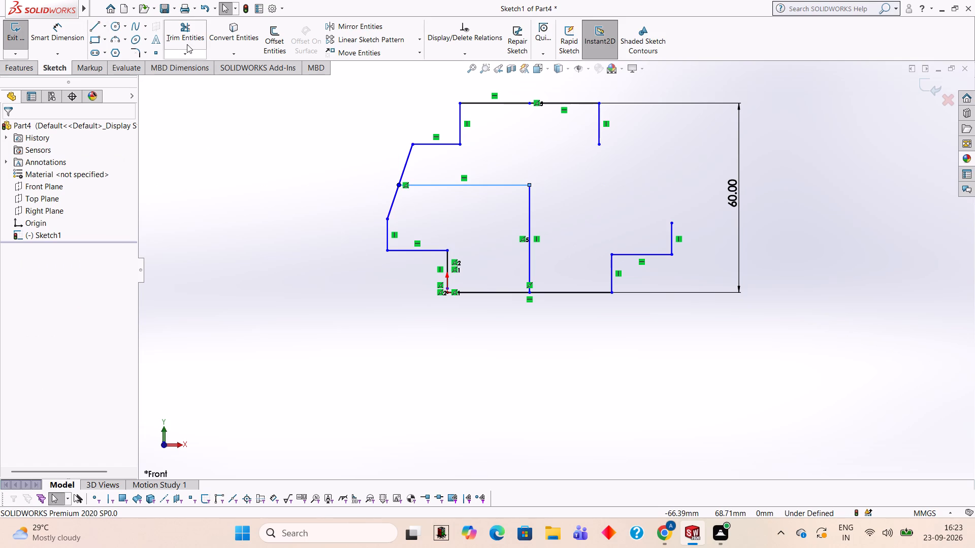
Trim away the 15 mm horizontal ledge and the part of the sloping line above the new horizontal line.
{"action": "left_click", "coordinate": [190, 31]}
{"action": "left_click", "coordinate": [432, 144]}
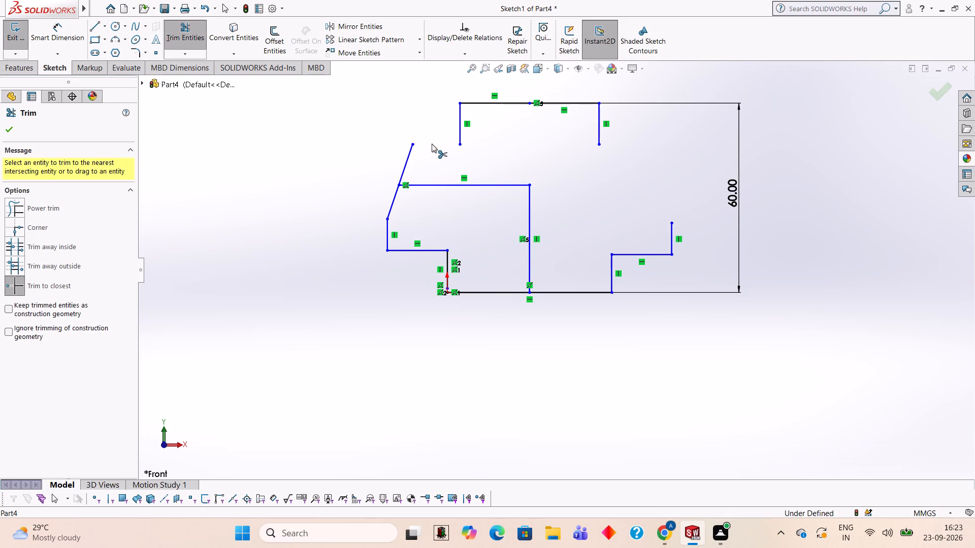
{"action": "left_click", "coordinate": [407, 162]}
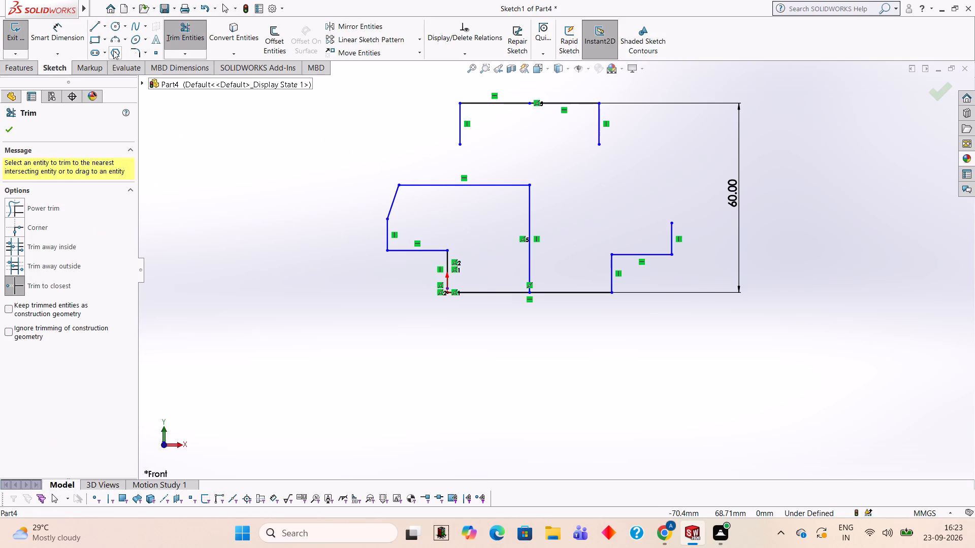
Sketch a 13 mm vertical line from the open end of the origin-side upper vertical down to the new horizontal line.
{"action": "left_click", "coordinate": [92, 31]}
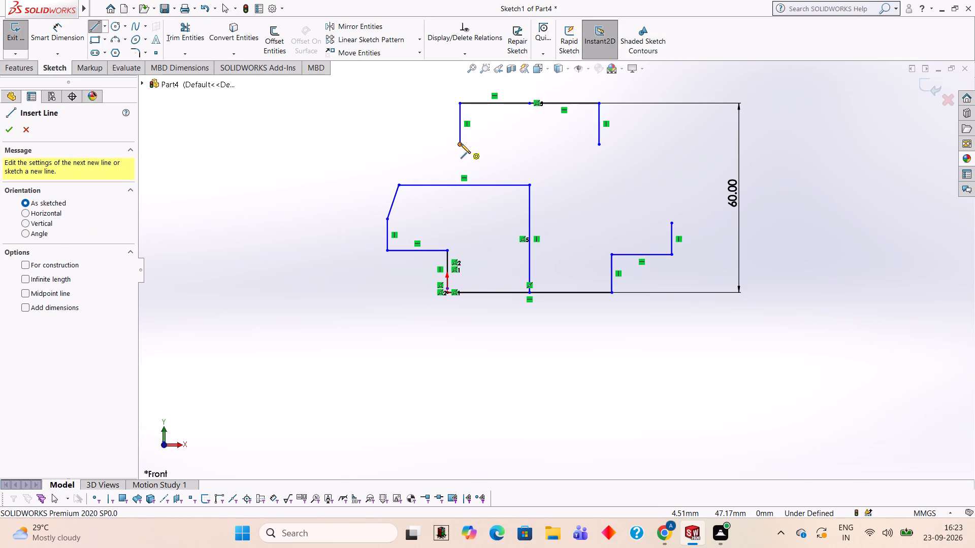
{"action": "left_click", "coordinate": [459, 144]}
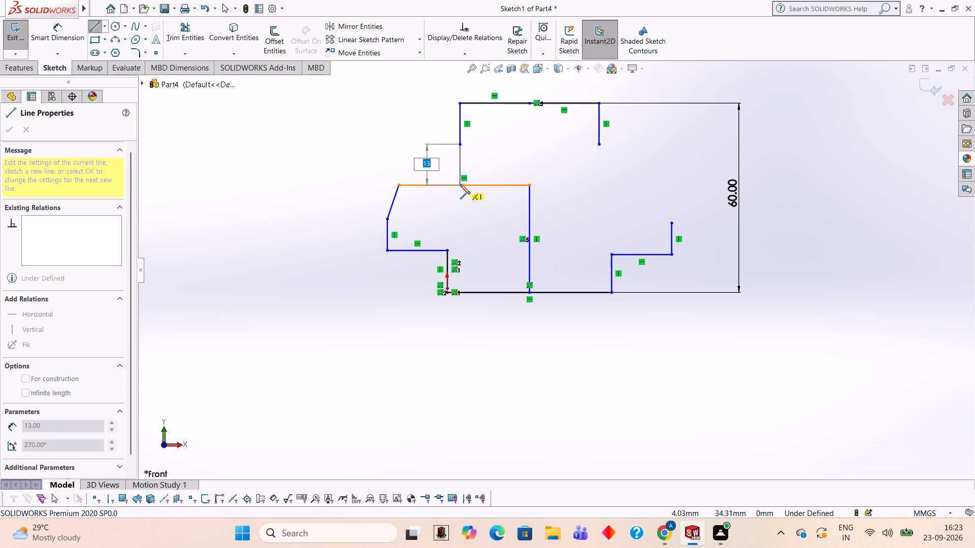
{"action": "left_click", "coordinate": [460, 184]}
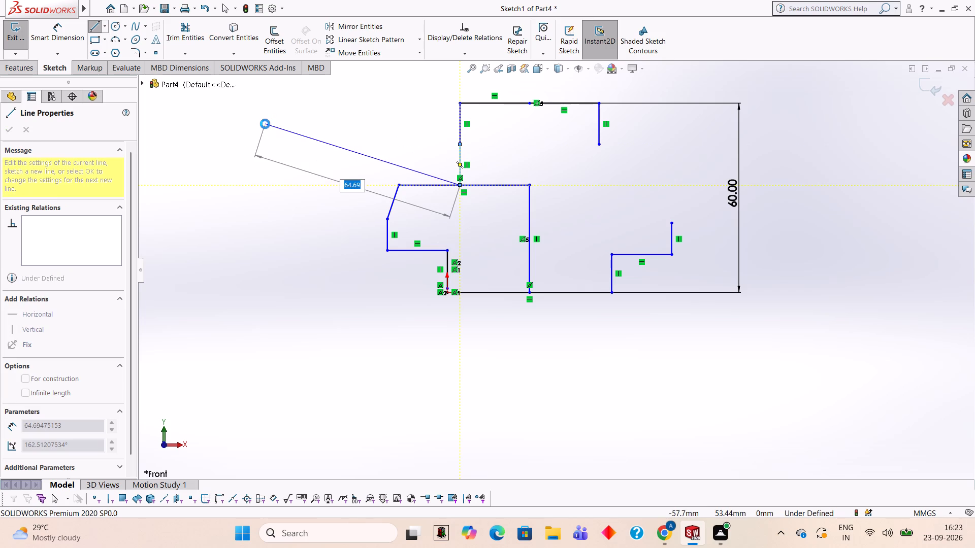
{"action": "key", "text": "Escape"}
Trim away the part of the new horizontal line between the upper vertical and the 34 mm centre line.
{"action": "left_click", "coordinate": [180, 39]}
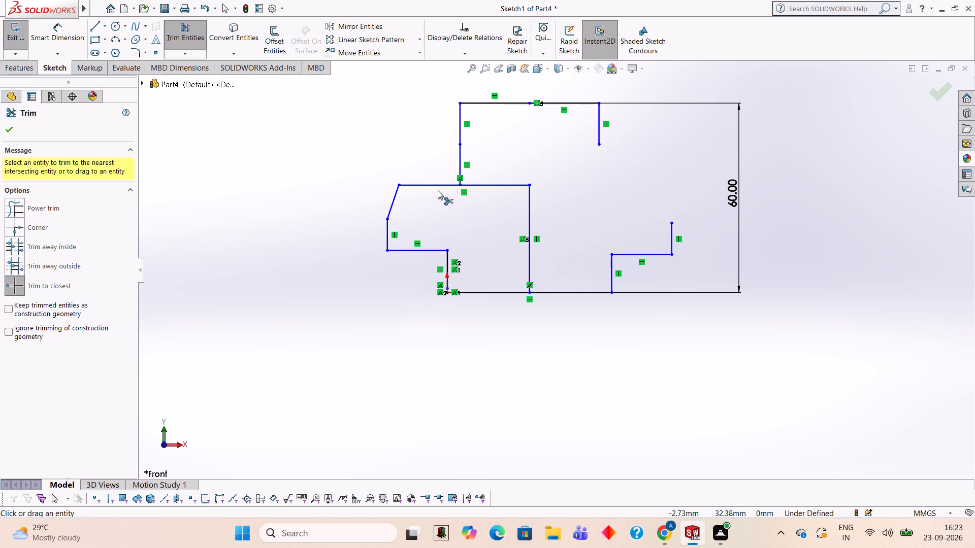
{"action": "left_click", "coordinate": [503, 186]}
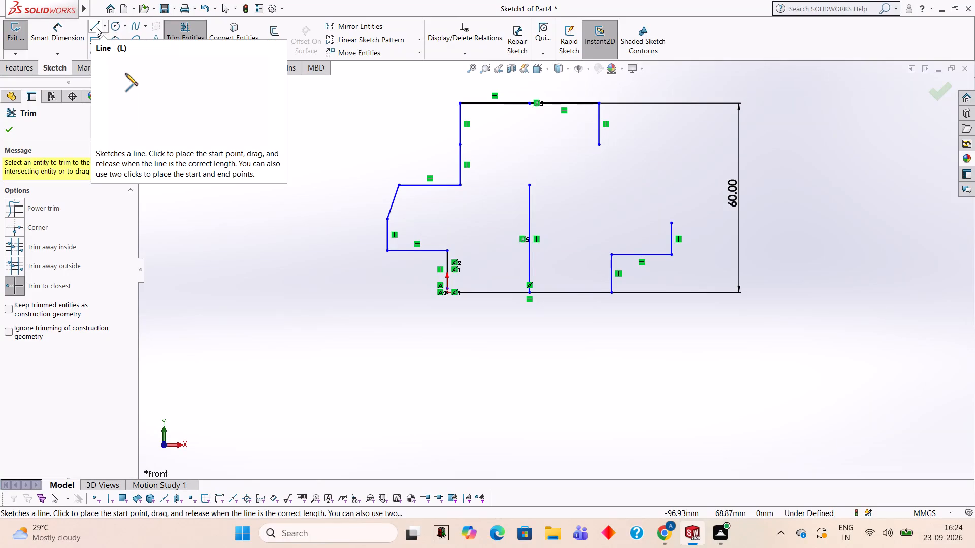
Replace the short vertical at the top line's far end with a 26 mm vertical line down to the ledge height.
{"action": "left_click", "coordinate": [598, 125]}
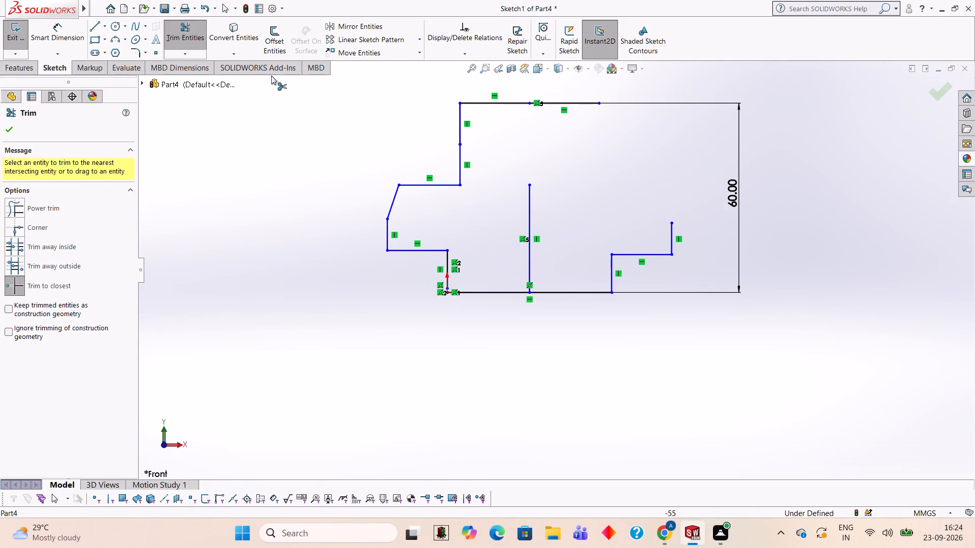
{"action": "left_click", "coordinate": [100, 26]}
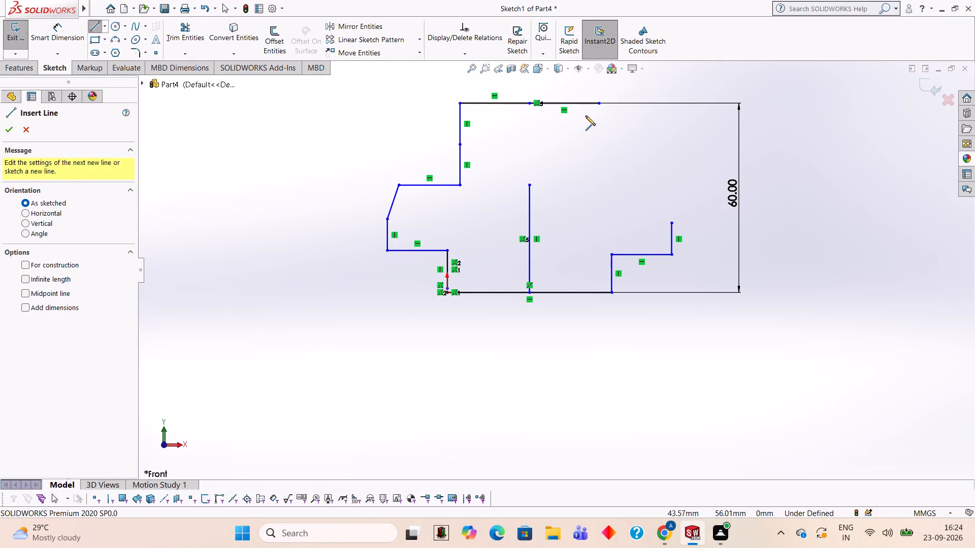
{"action": "left_click", "coordinate": [598, 101]}
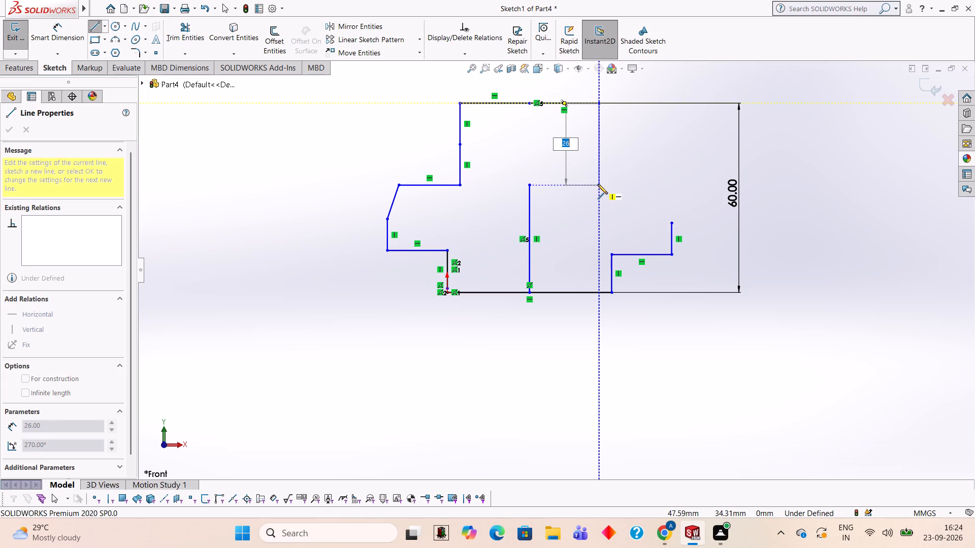
{"action": "left_click", "coordinate": [598, 184]}
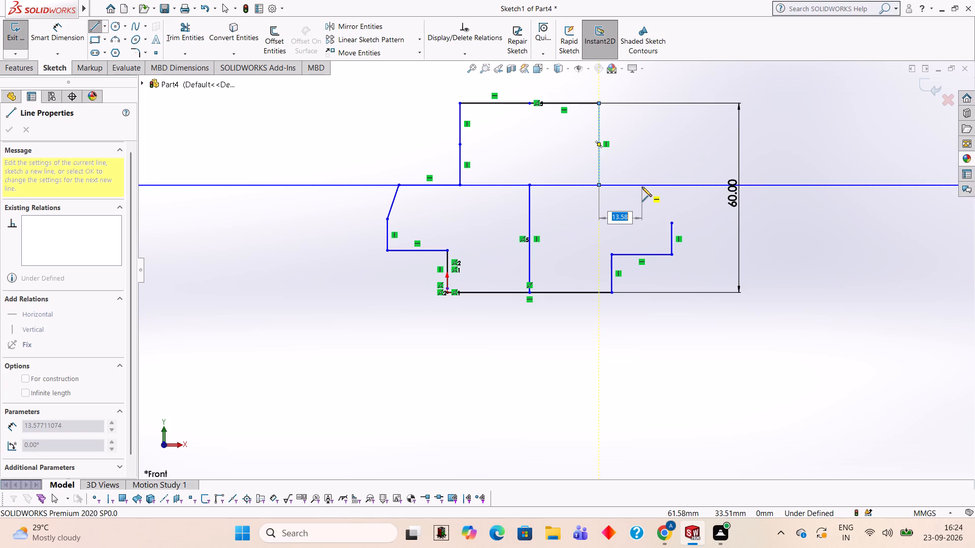
{"action": "key", "text": "Escape"}
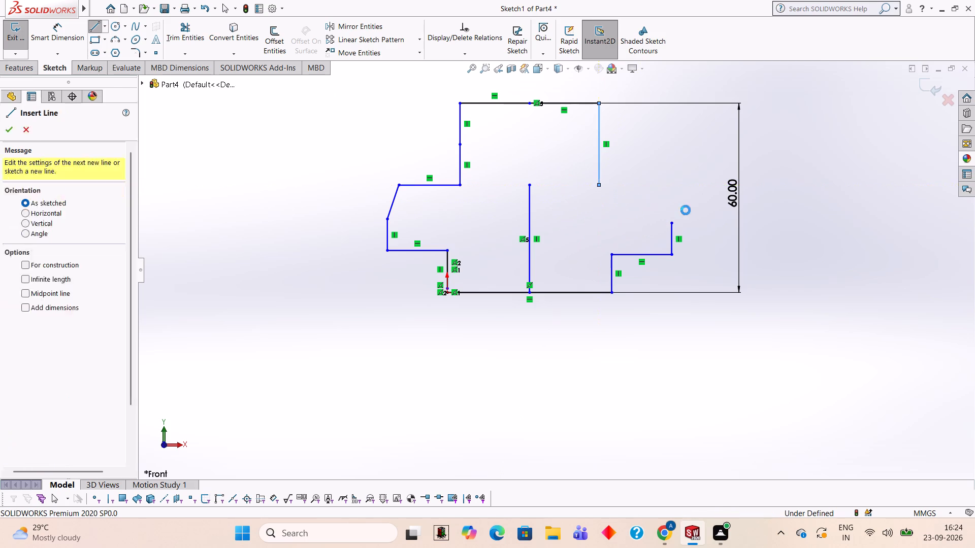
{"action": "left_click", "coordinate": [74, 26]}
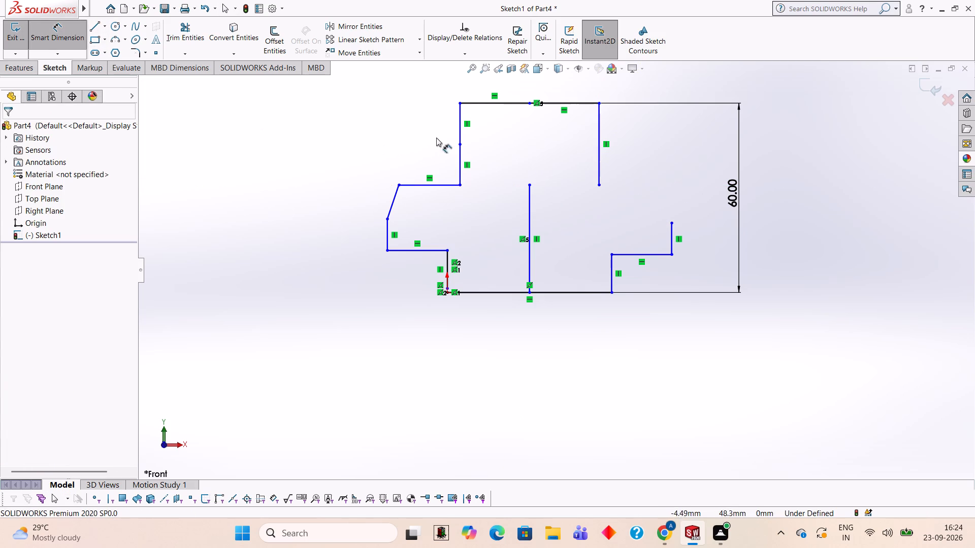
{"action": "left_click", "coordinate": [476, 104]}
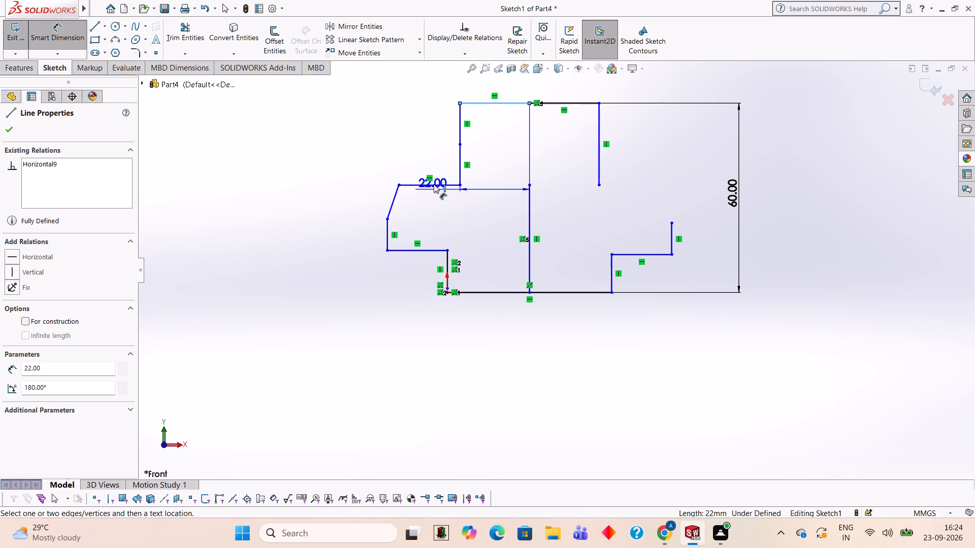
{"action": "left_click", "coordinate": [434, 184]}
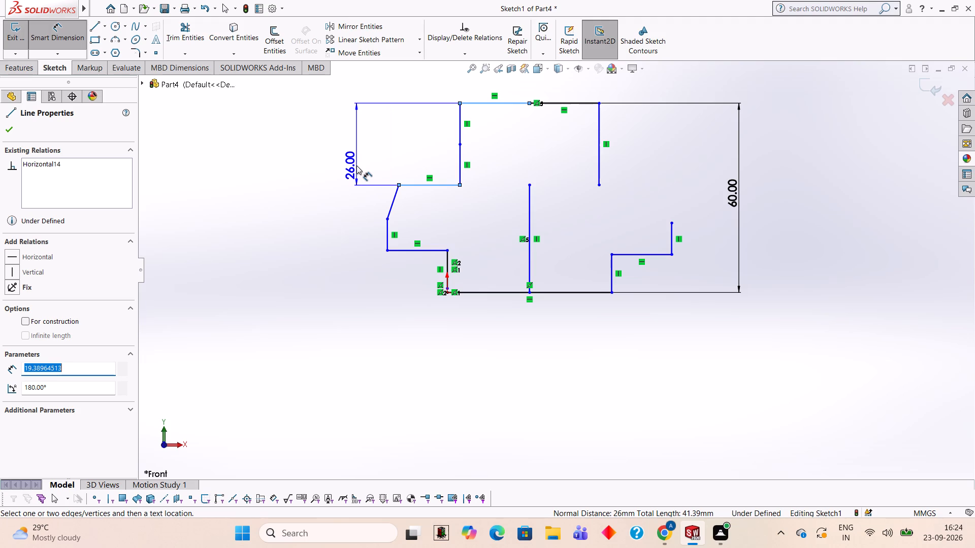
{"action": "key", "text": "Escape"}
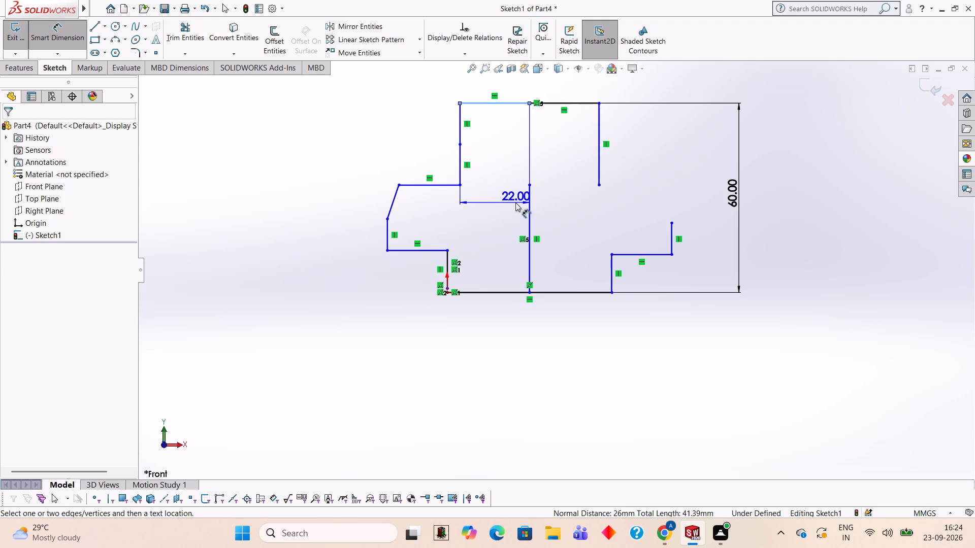
Sketch a 19.39 mm horizontal ledge outward from the far-side 26 mm vertical, and join its end to the short outer vertical with a sloping line.
{"action": "key", "text": "Escape"}
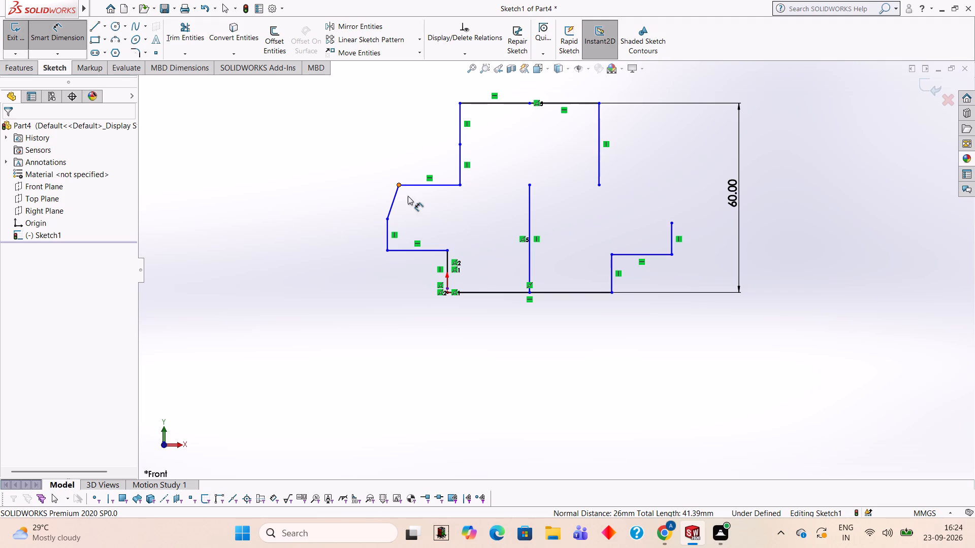
{"action": "left_click", "coordinate": [437, 187]}
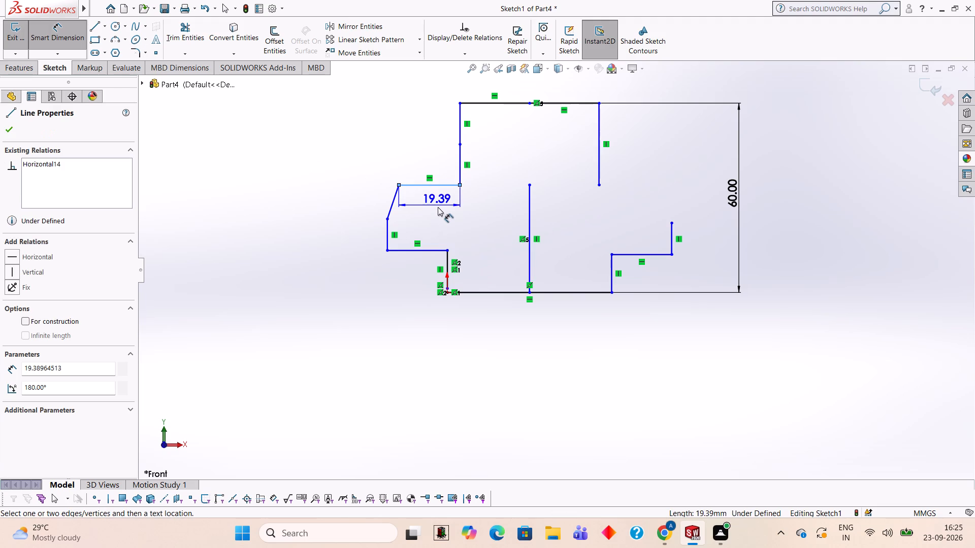
{"action": "key", "text": "Escape"}
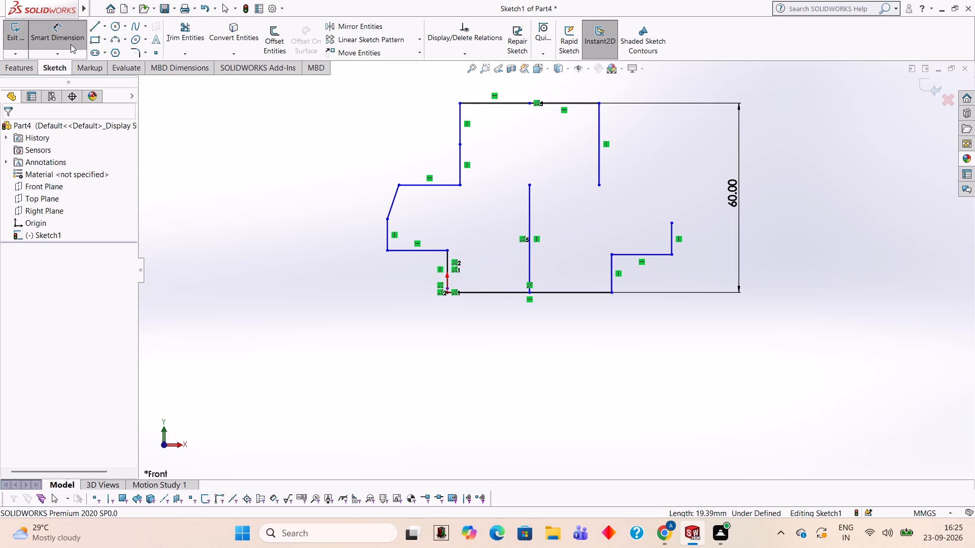
{"action": "left_click", "coordinate": [98, 24]}
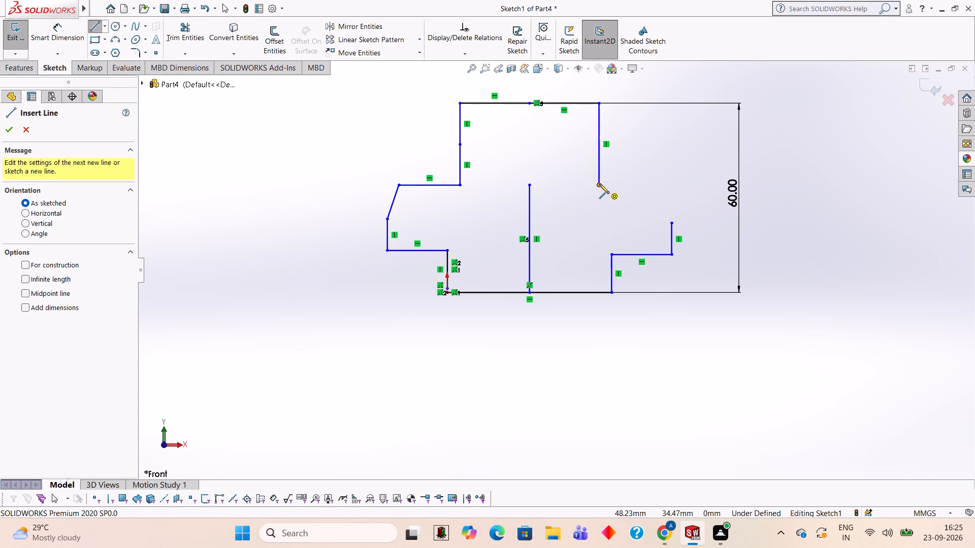
{"action": "left_click", "coordinate": [599, 184]}
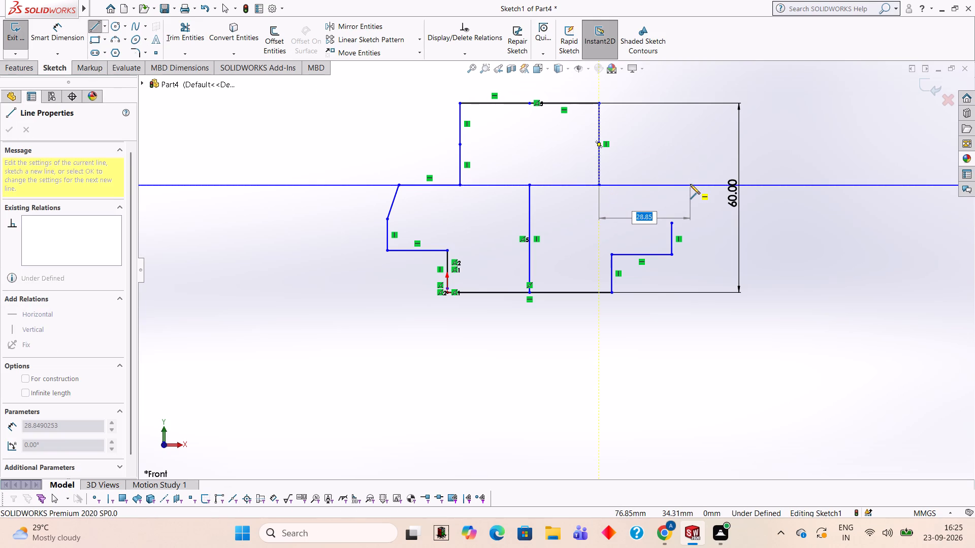
{"action": "type", "text": "19.3"}
{"action": "key", "text": "9"}
{"action": "key", "text": "Return"}
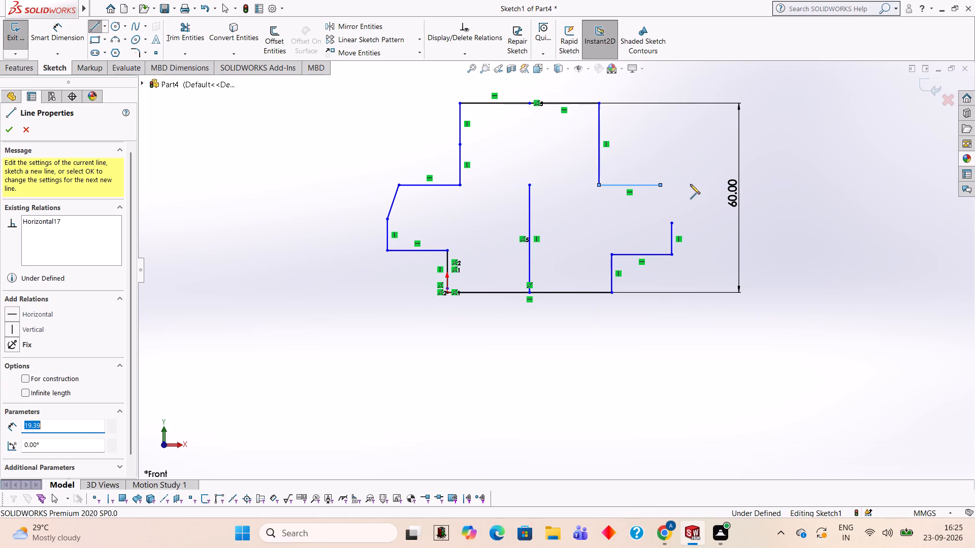
{"action": "left_click", "coordinate": [671, 222]}
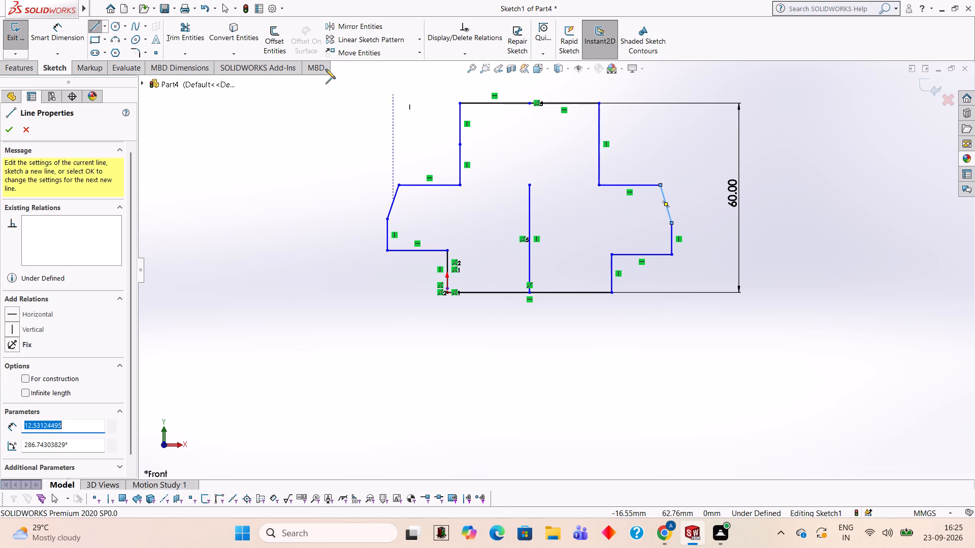
Trim away the vertical centre line inside the profile.
{"action": "left_click", "coordinate": [197, 32]}
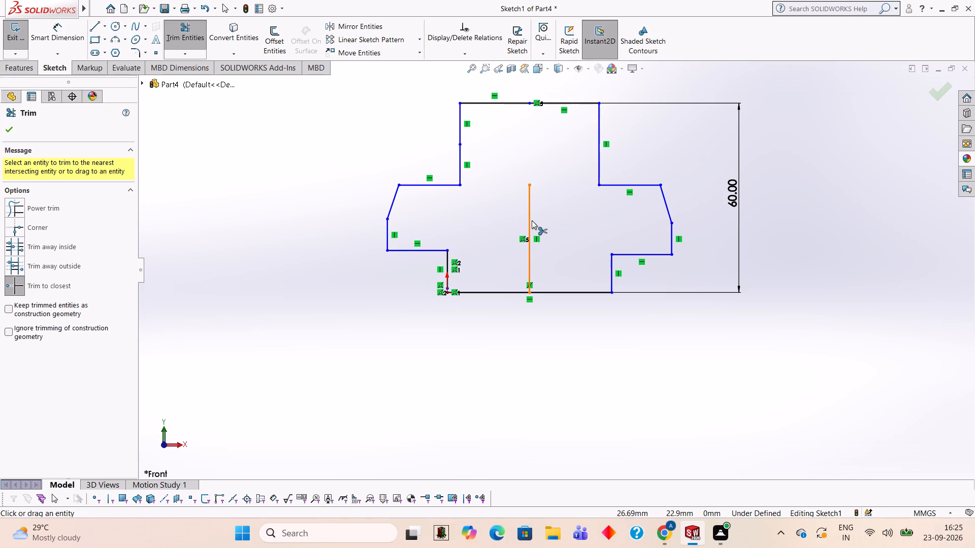
{"action": "left_click", "coordinate": [532, 220]}
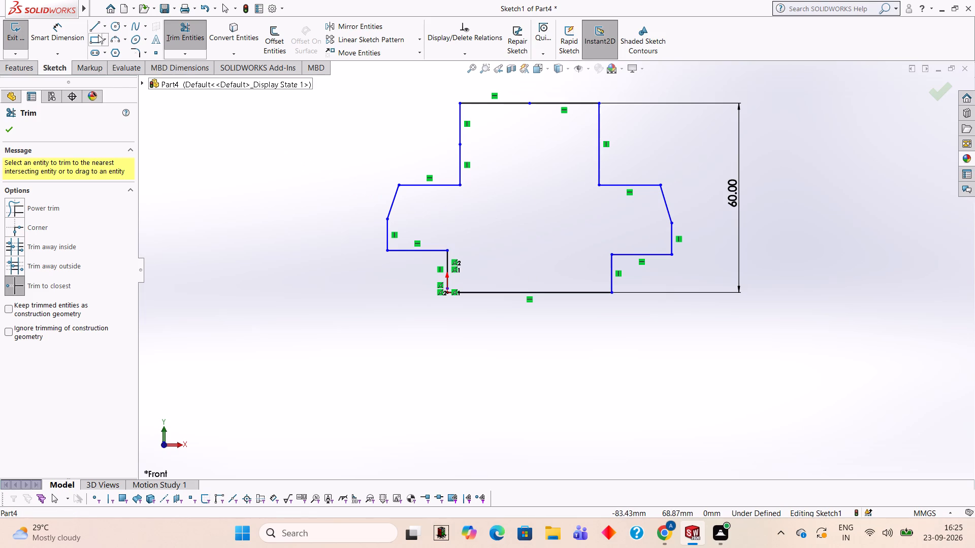
Add a 34 mm height dimension between the bottom line and the upper ledge on the origin side.
{"action": "left_click", "coordinate": [79, 29]}
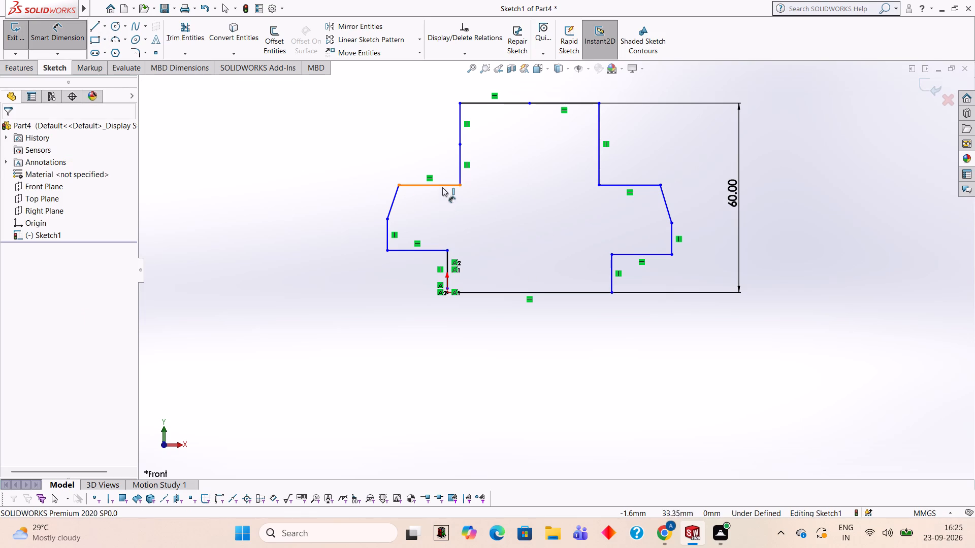
{"action": "left_click", "coordinate": [442, 183]}
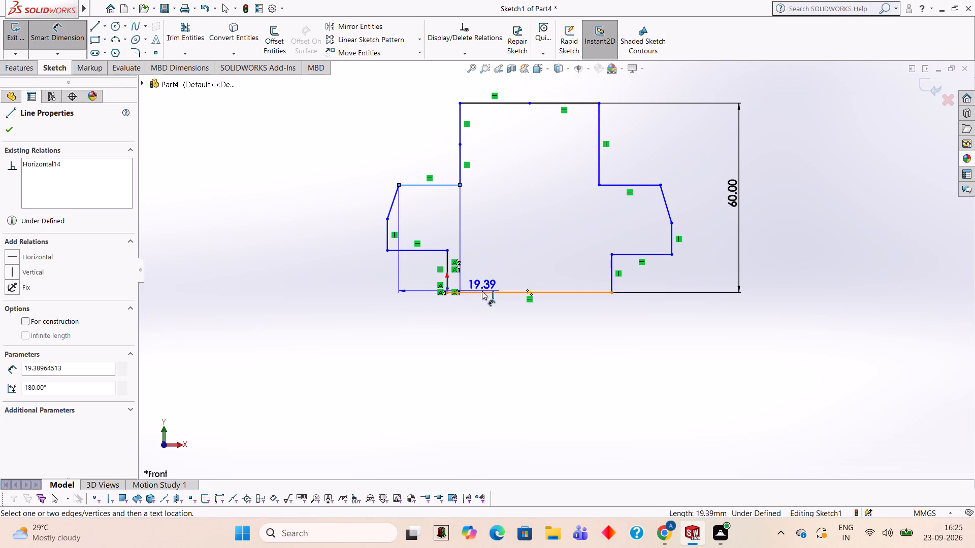
{"action": "left_click", "coordinate": [482, 291]}
{"action": "left_click", "coordinate": [331, 274]}
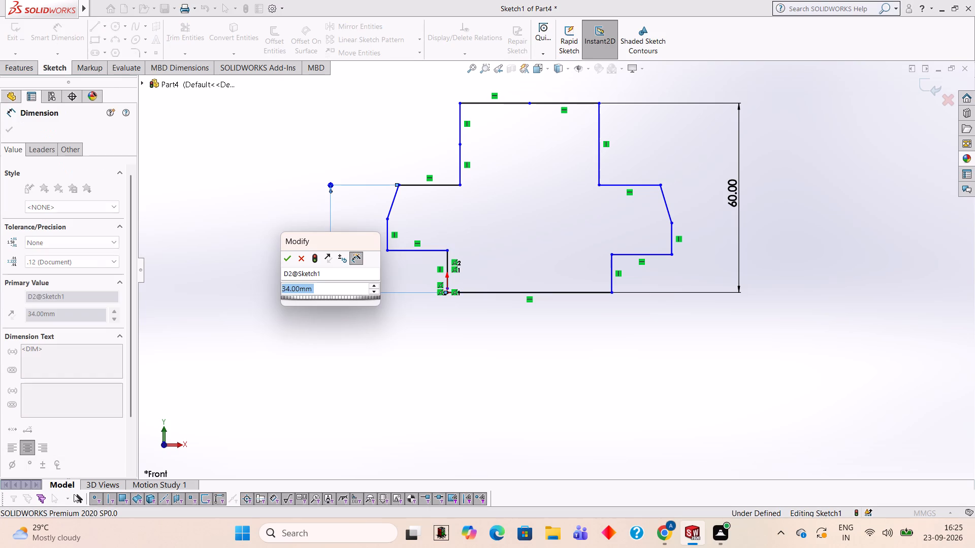
{"action": "left_click", "coordinate": [286, 264]}
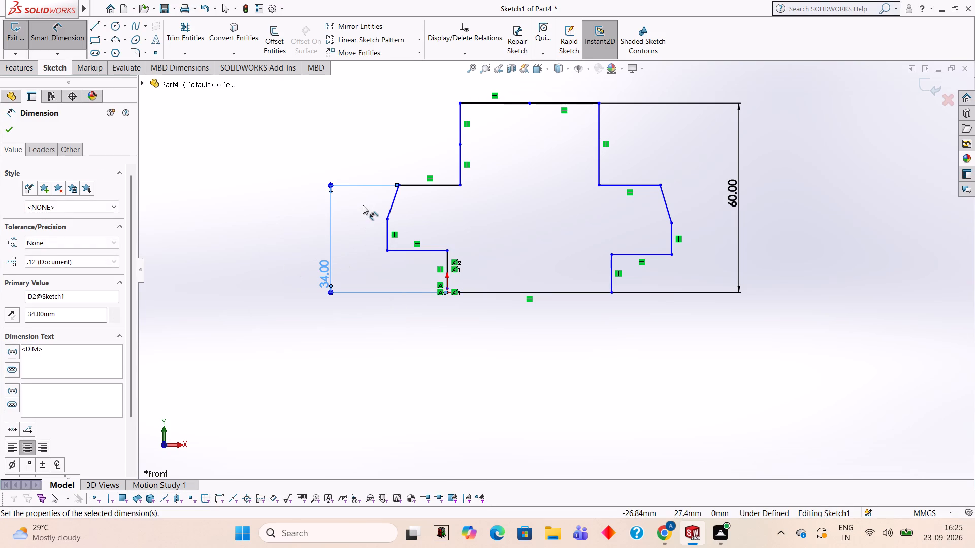
{"action": "left_click", "coordinate": [347, 147]}
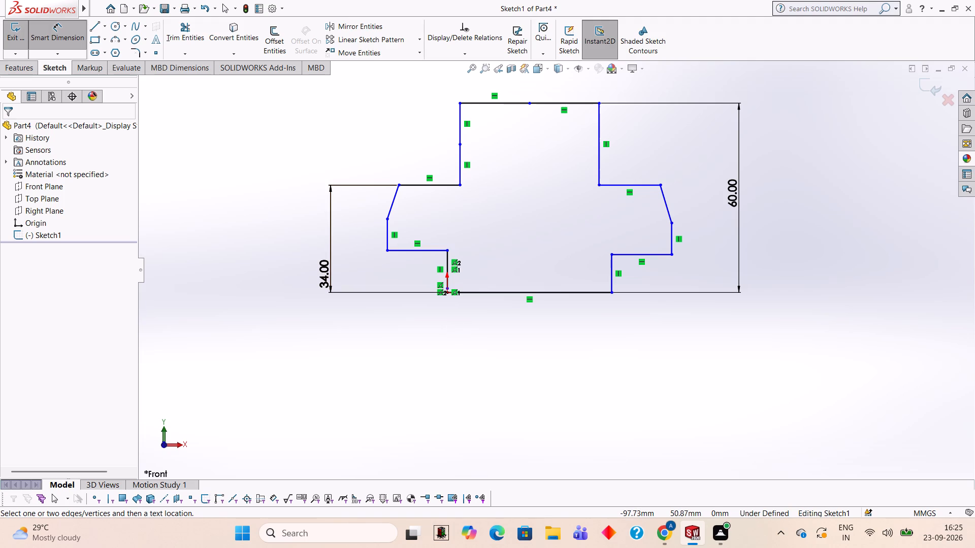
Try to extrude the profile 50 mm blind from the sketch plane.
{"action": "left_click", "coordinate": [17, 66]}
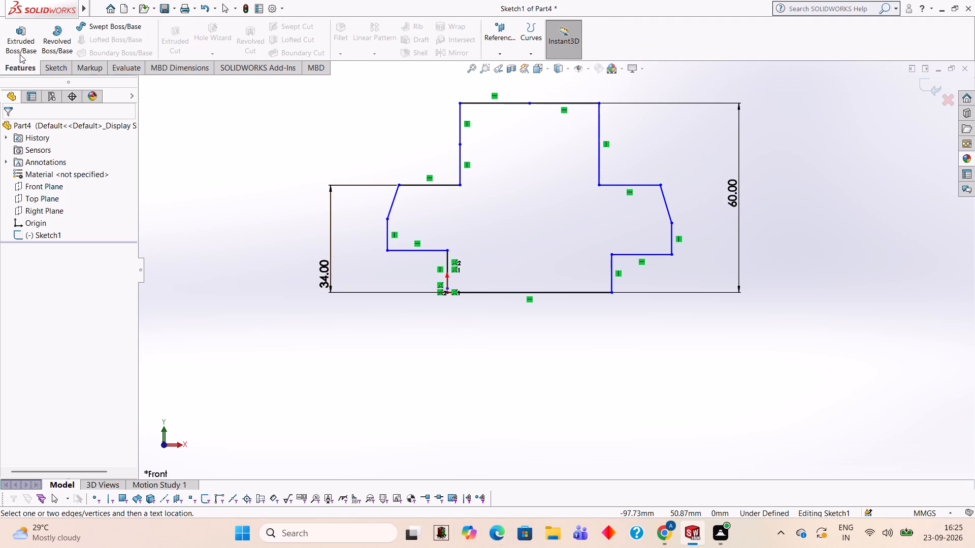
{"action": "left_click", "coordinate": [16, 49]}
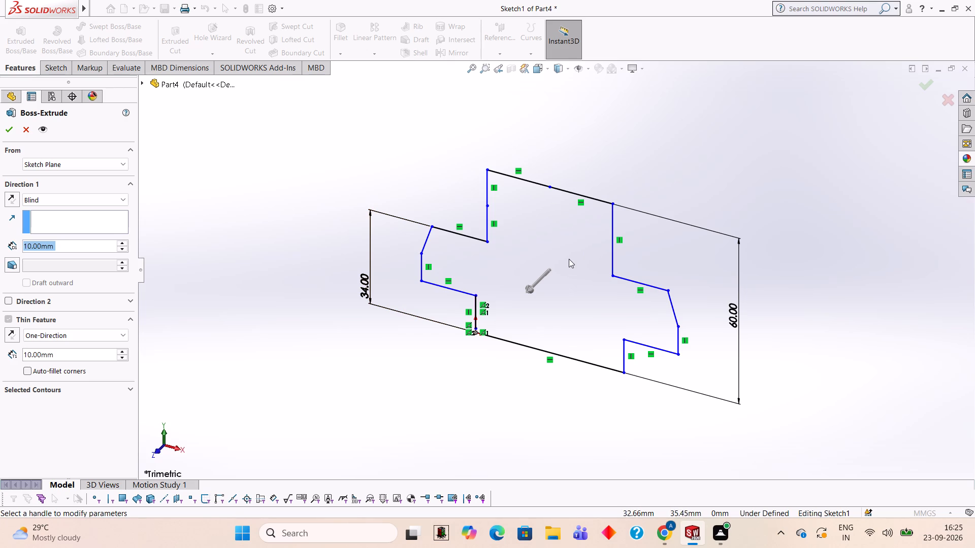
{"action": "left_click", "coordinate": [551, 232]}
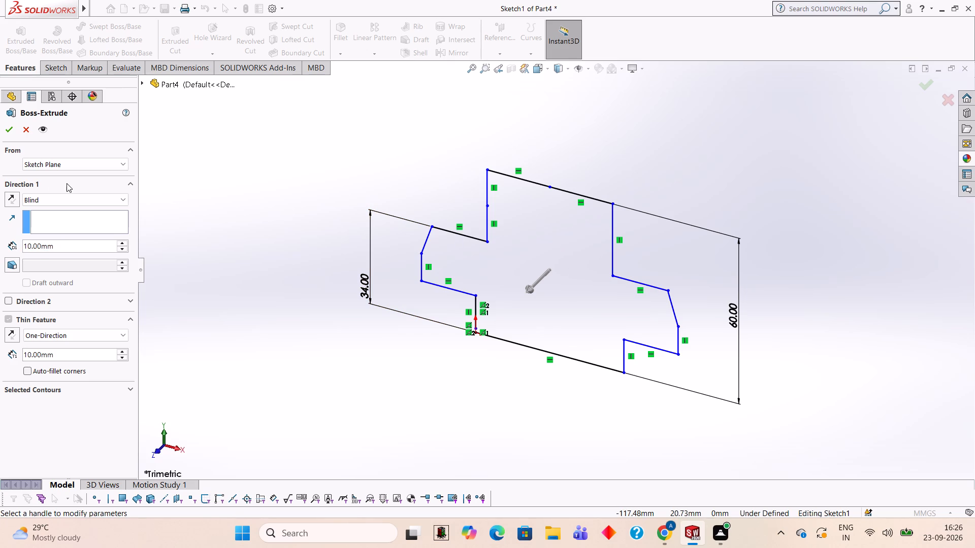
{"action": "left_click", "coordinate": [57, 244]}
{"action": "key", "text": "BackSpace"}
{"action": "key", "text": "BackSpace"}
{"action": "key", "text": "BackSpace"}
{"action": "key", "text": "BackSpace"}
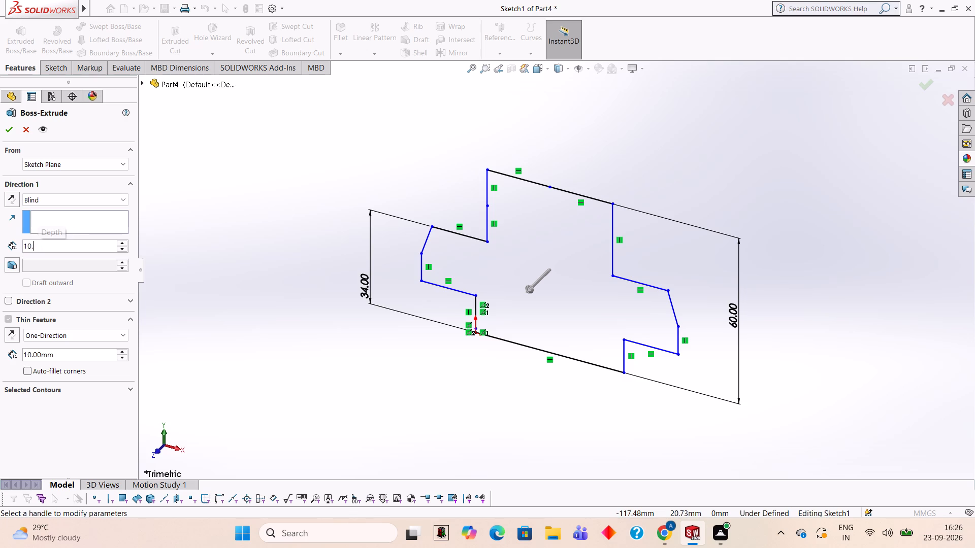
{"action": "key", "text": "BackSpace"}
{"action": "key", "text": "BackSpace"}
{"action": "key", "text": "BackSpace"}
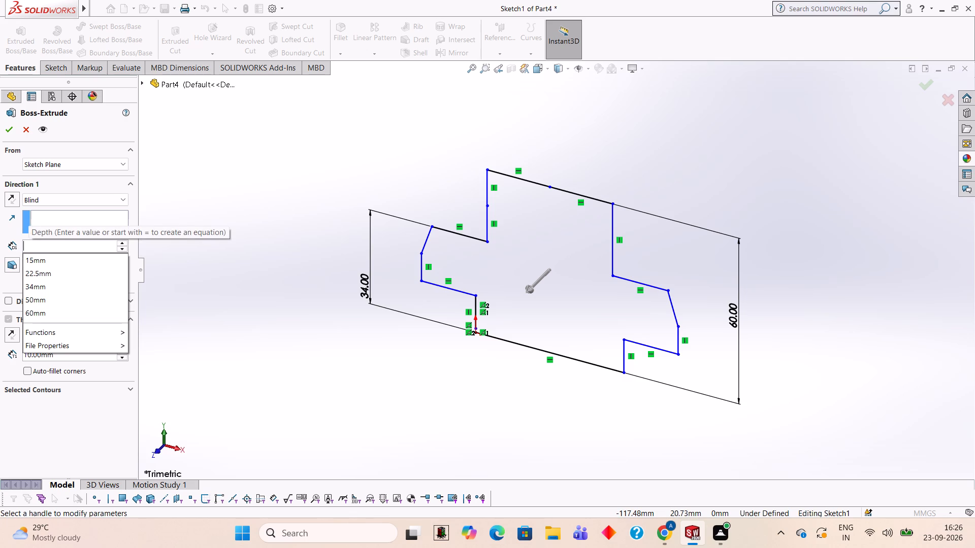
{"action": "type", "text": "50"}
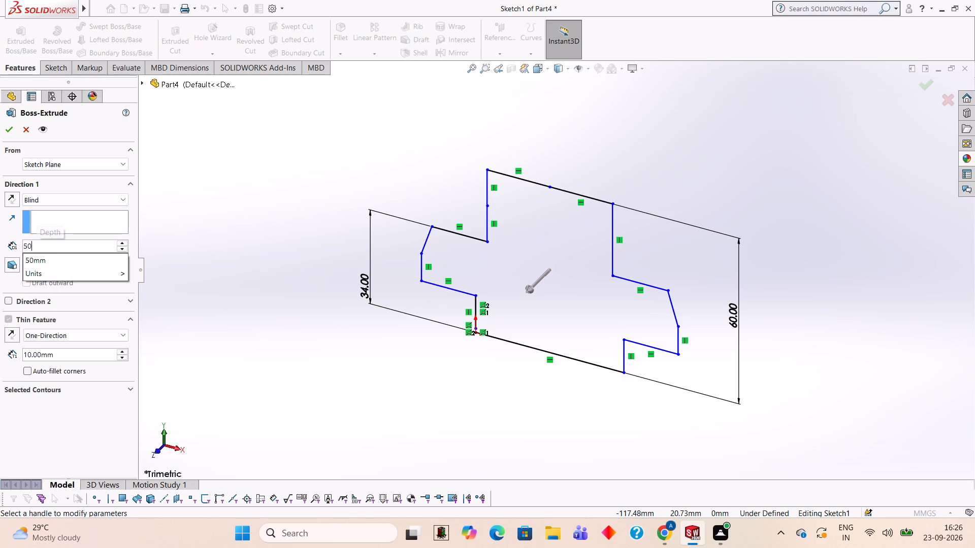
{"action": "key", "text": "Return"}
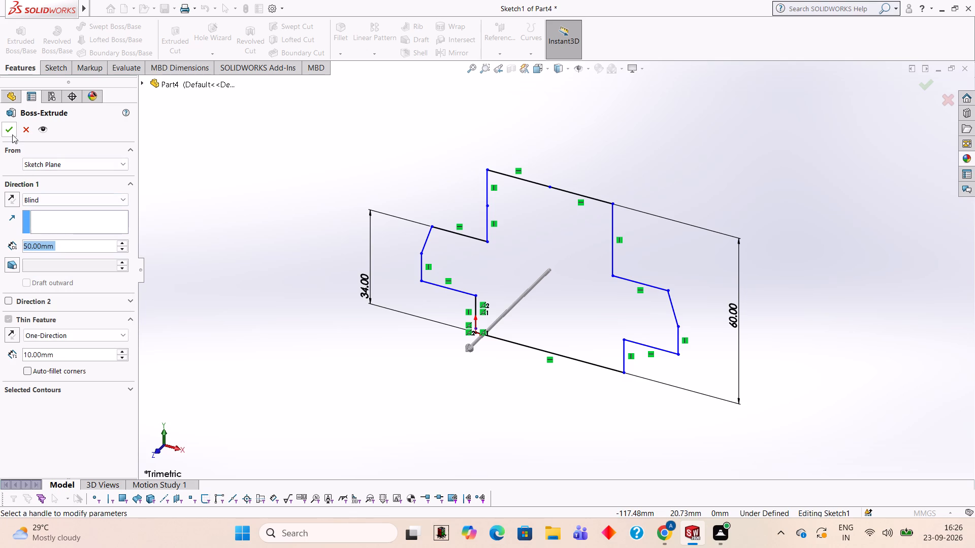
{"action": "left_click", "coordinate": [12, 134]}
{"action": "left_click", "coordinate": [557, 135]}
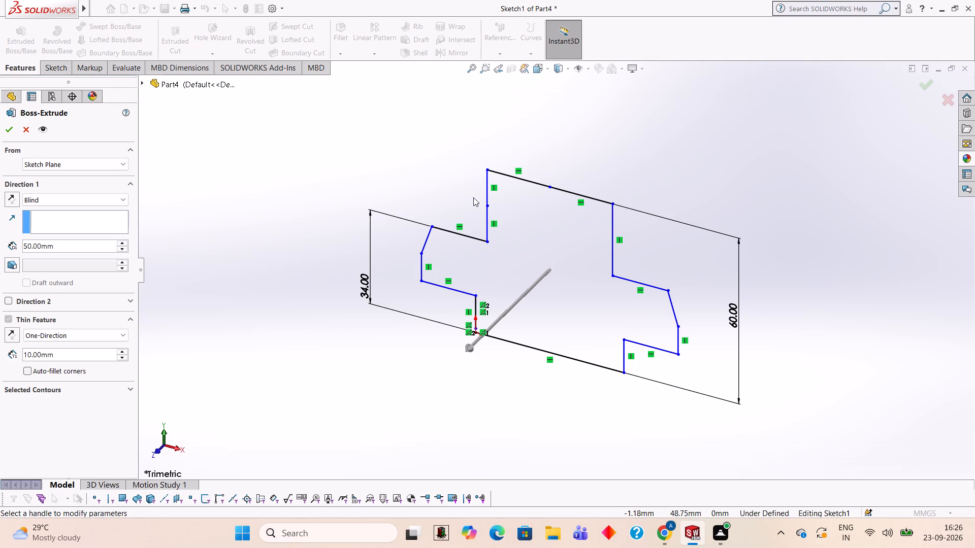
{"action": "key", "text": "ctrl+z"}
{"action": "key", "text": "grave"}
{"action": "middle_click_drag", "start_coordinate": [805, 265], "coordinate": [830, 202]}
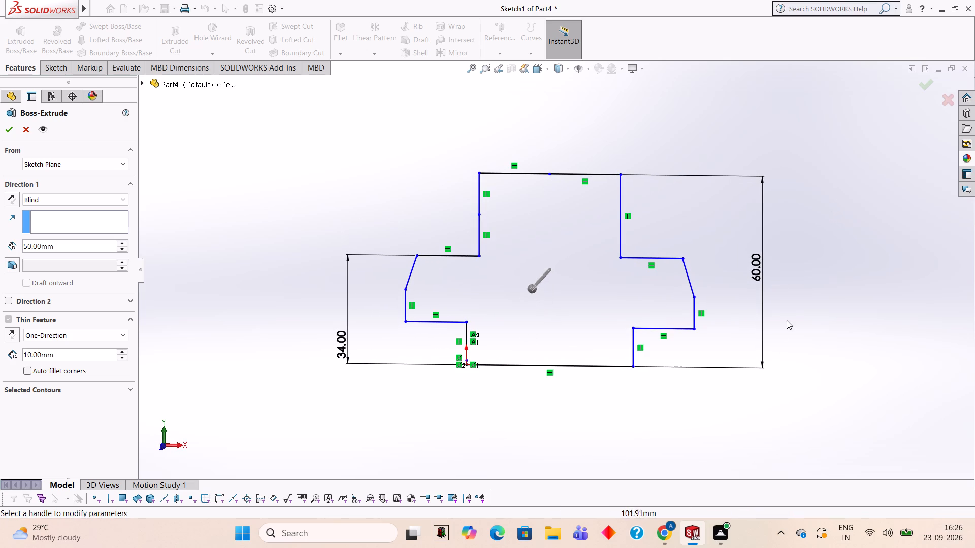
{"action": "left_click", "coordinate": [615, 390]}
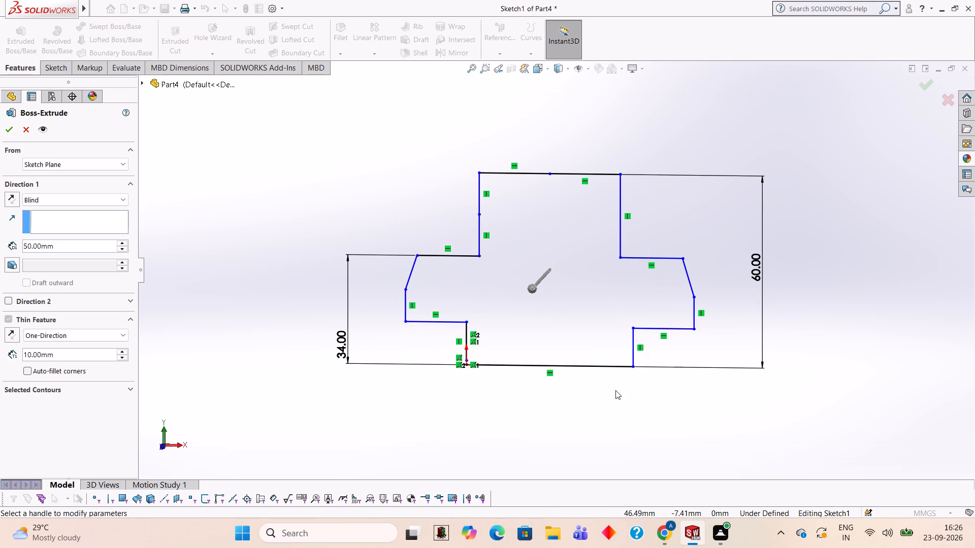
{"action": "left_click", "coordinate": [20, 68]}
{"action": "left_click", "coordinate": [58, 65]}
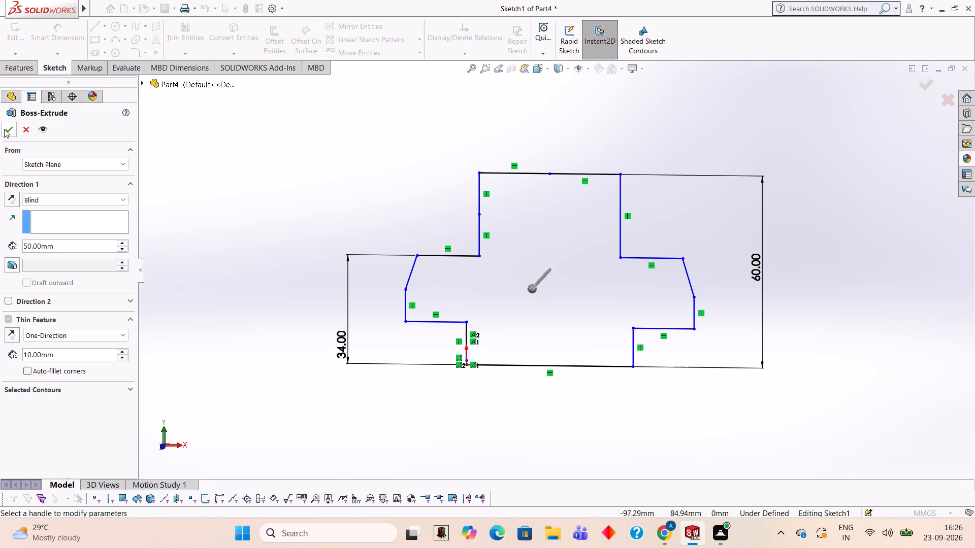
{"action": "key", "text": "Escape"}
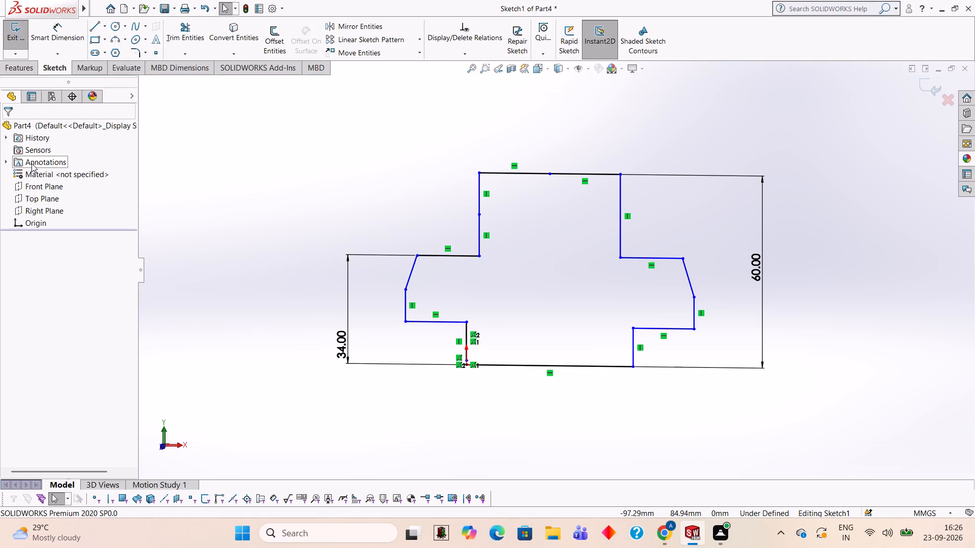
Add a driven 26 mm height dimension between the top line and the upper ledge on the origin side.
{"action": "left_click", "coordinate": [59, 35]}
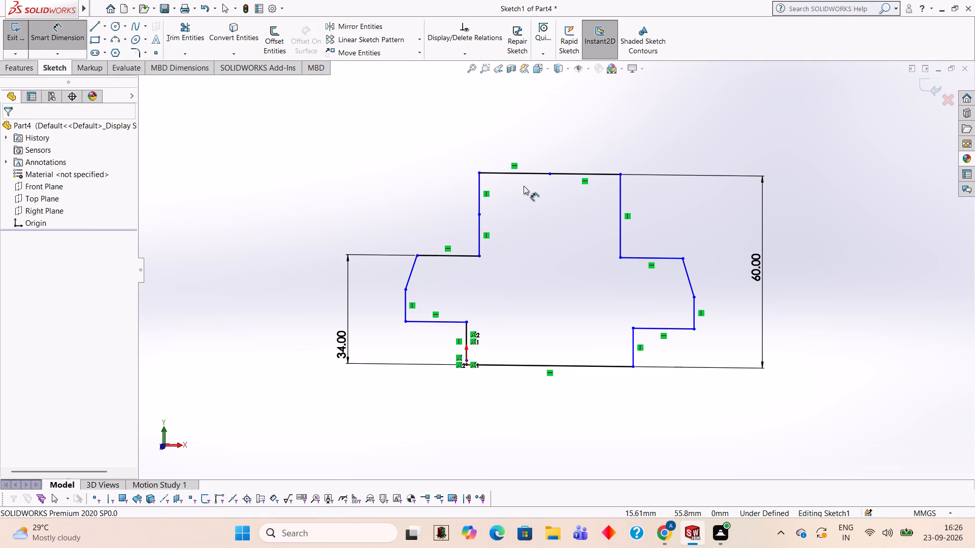
{"action": "left_click", "coordinate": [489, 174]}
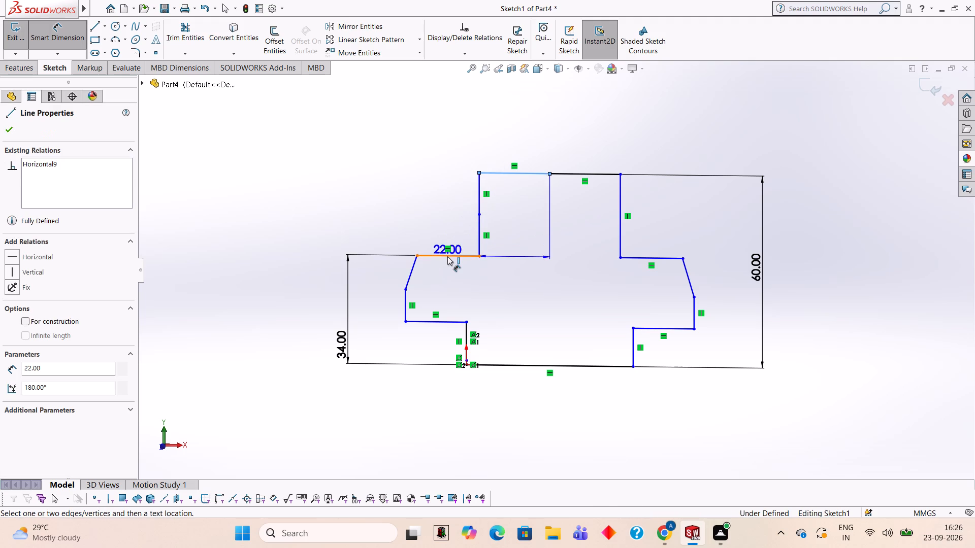
{"action": "left_click", "coordinate": [446, 256]}
{"action": "left_click", "coordinate": [309, 204]}
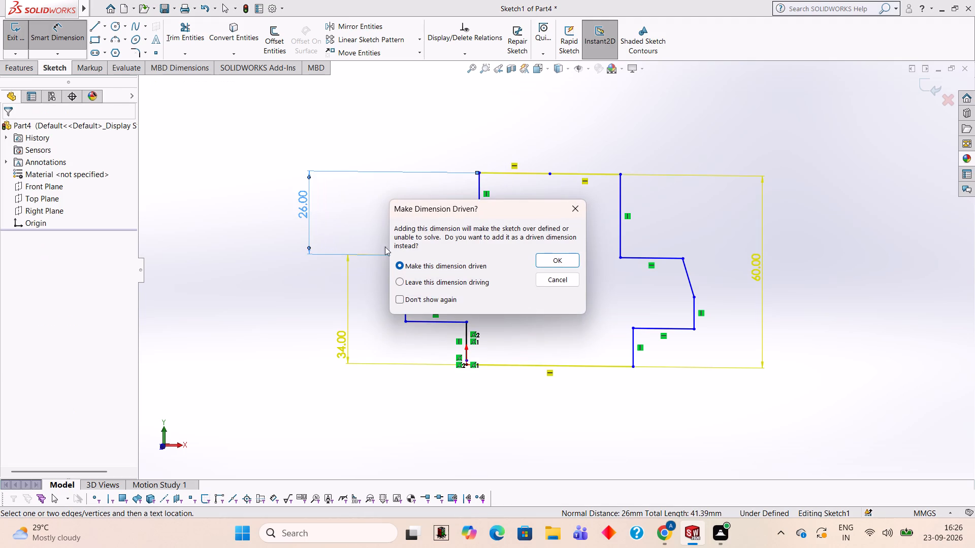
{"action": "left_click", "coordinate": [546, 257]}
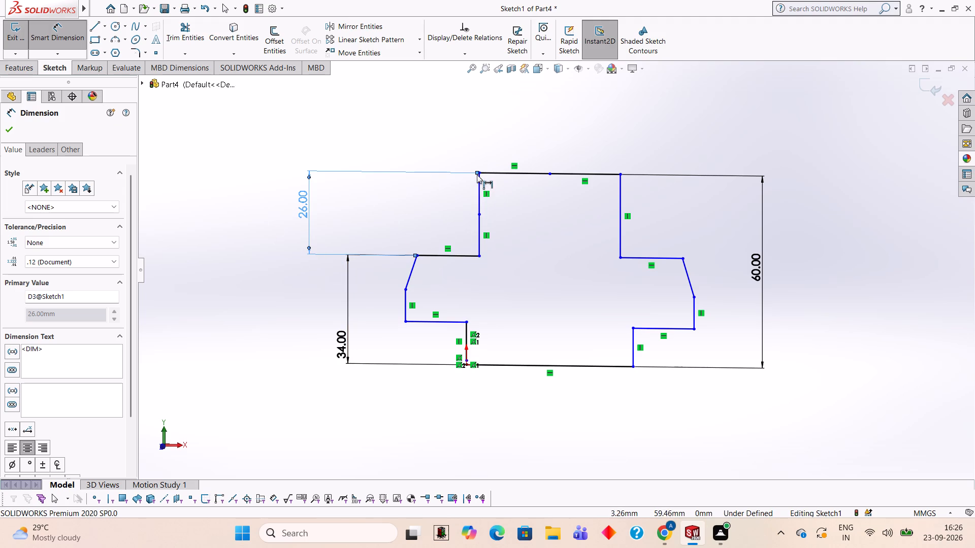
Add a 48 mm height dimension between the top line and the lower ledge on the side away from the origin.
{"action": "left_click", "coordinate": [491, 172]}
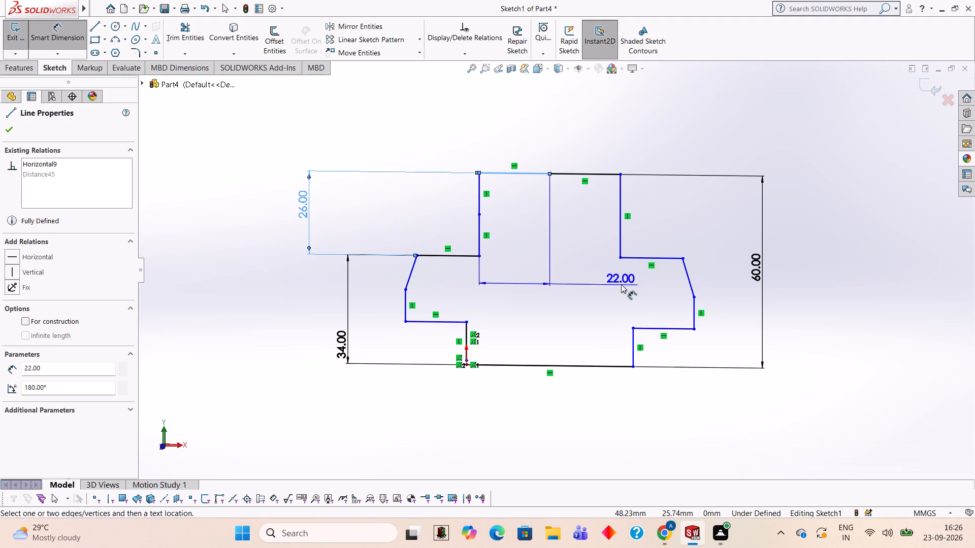
{"action": "left_click", "coordinate": [664, 327]}
{"action": "left_click", "coordinate": [811, 271]}
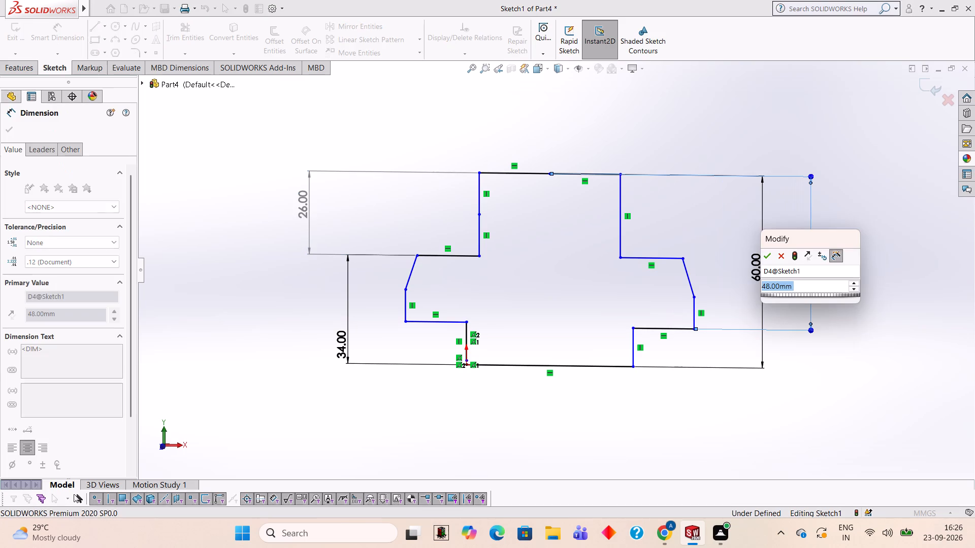
{"action": "left_click", "coordinate": [764, 257]}
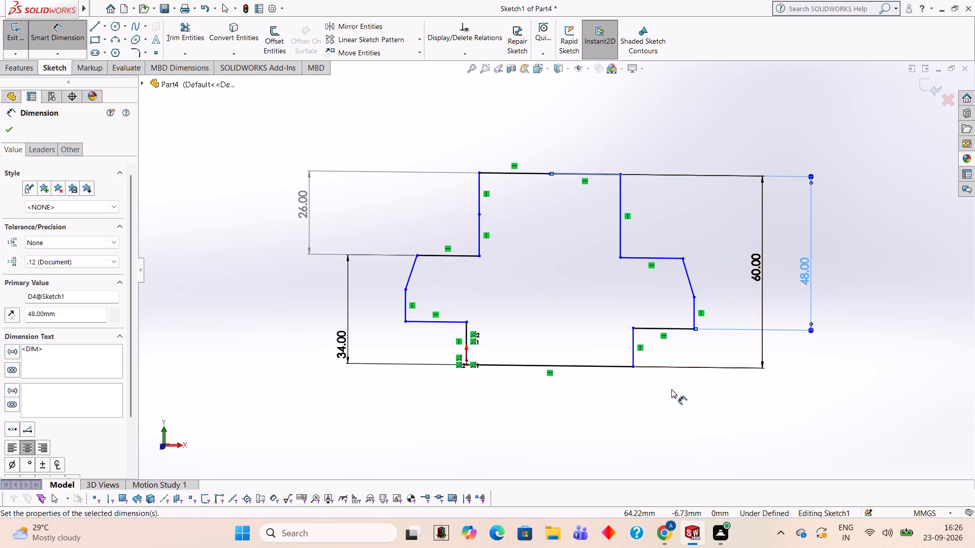
{"action": "left_click", "coordinate": [668, 392]}
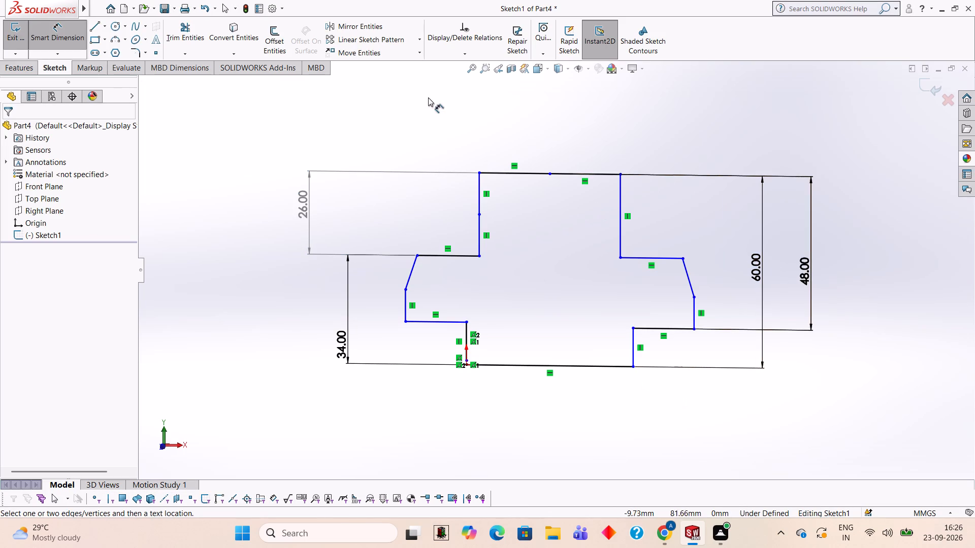
Add a 19.39 mm length dimension to the upper ledge on the side away from the origin.
{"action": "left_click", "coordinate": [629, 258]}
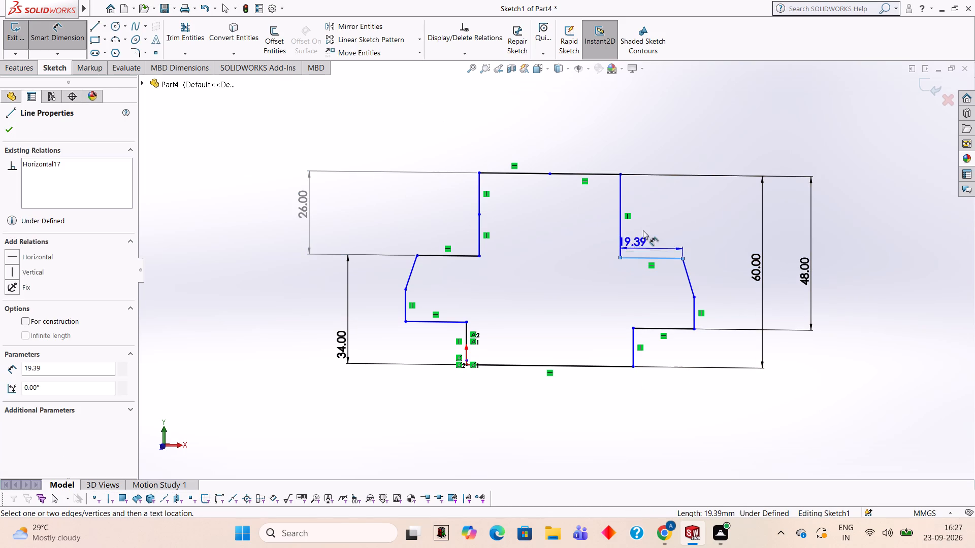
{"action": "left_click", "coordinate": [658, 141]}
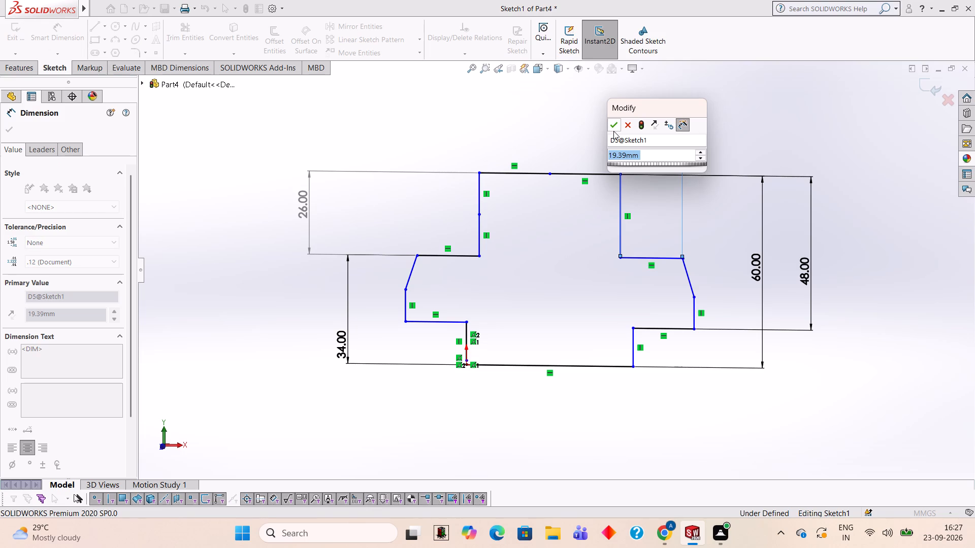
{"action": "left_click", "coordinate": [613, 131]}
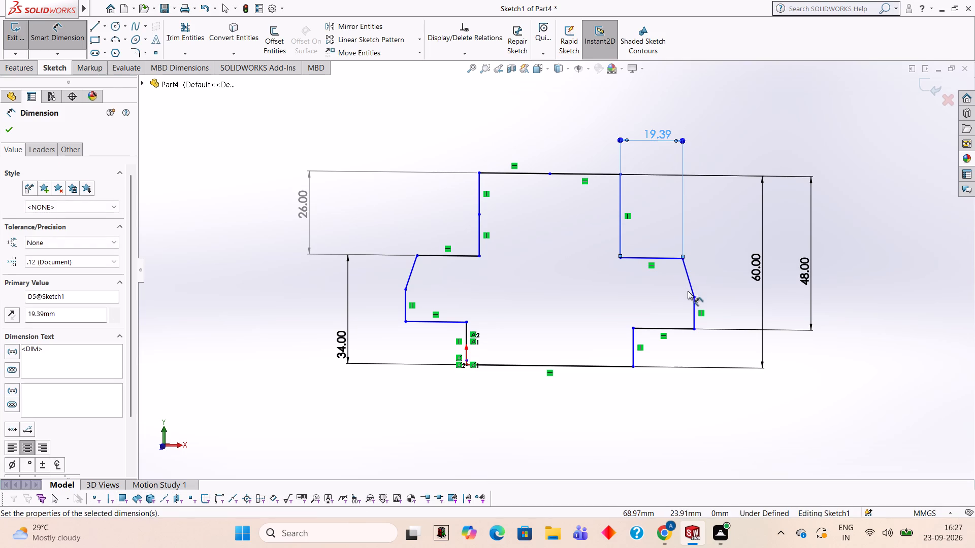
Add a 35.4° angle dimension between the two slanted side lines of the profile.
{"action": "left_click", "coordinate": [692, 288]}
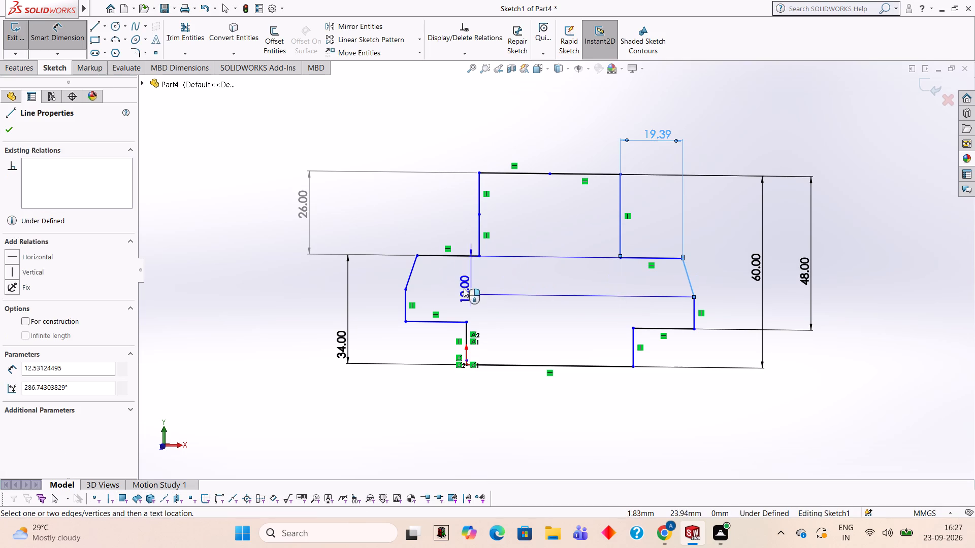
{"action": "left_click", "coordinate": [409, 272]}
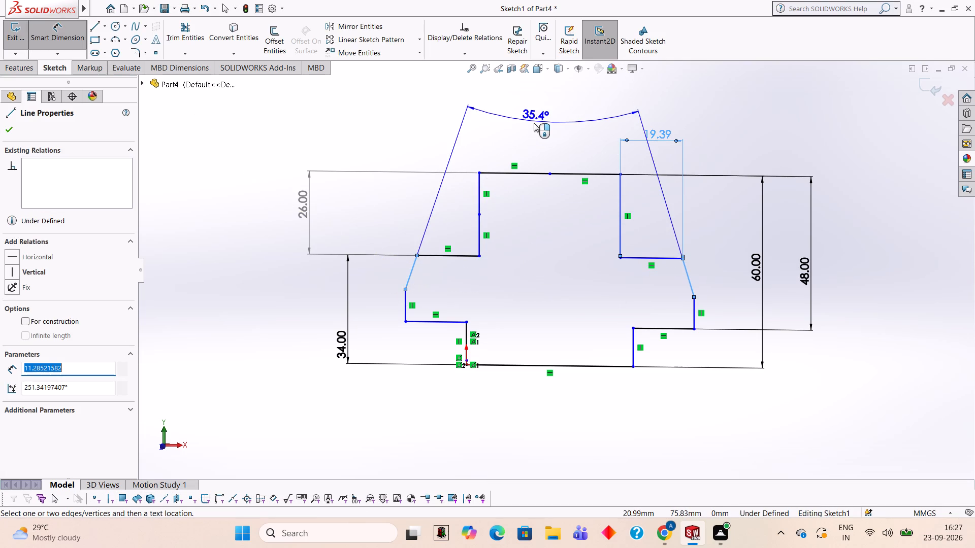
{"action": "left_click", "coordinate": [534, 122]}
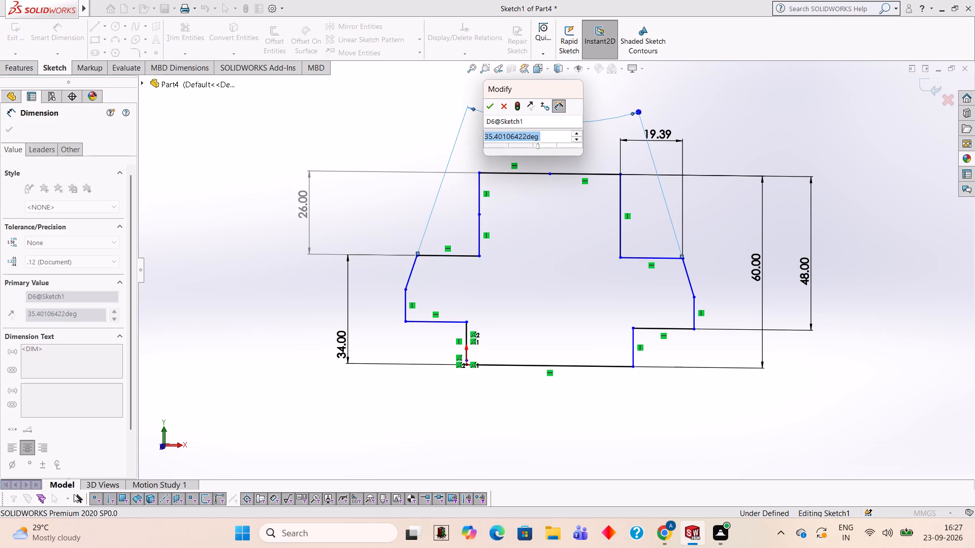
{"action": "left_click", "coordinate": [492, 110]}
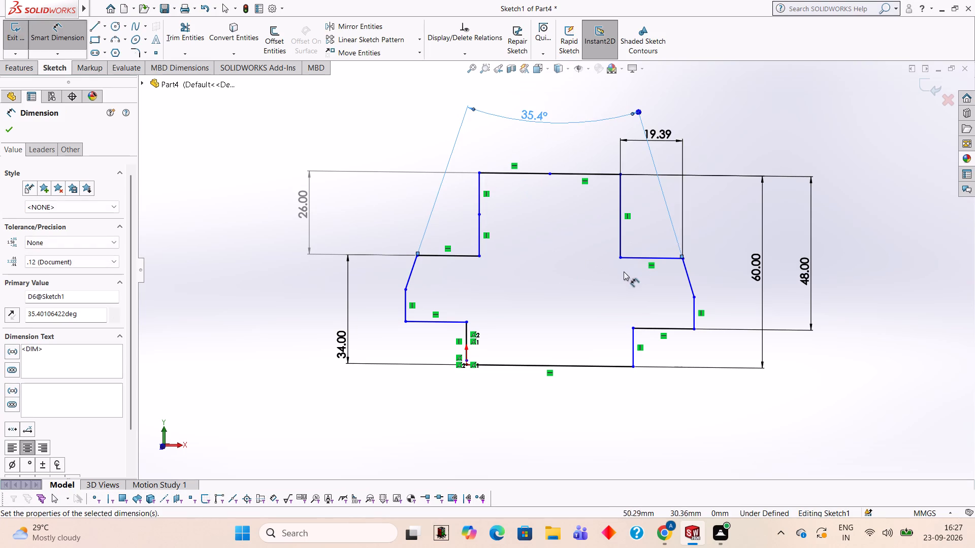
Add a 38 mm vertical dimension from the top line's origin-side corner to the lower end of the opposite slanted line.
{"action": "left_click", "coordinate": [478, 173]}
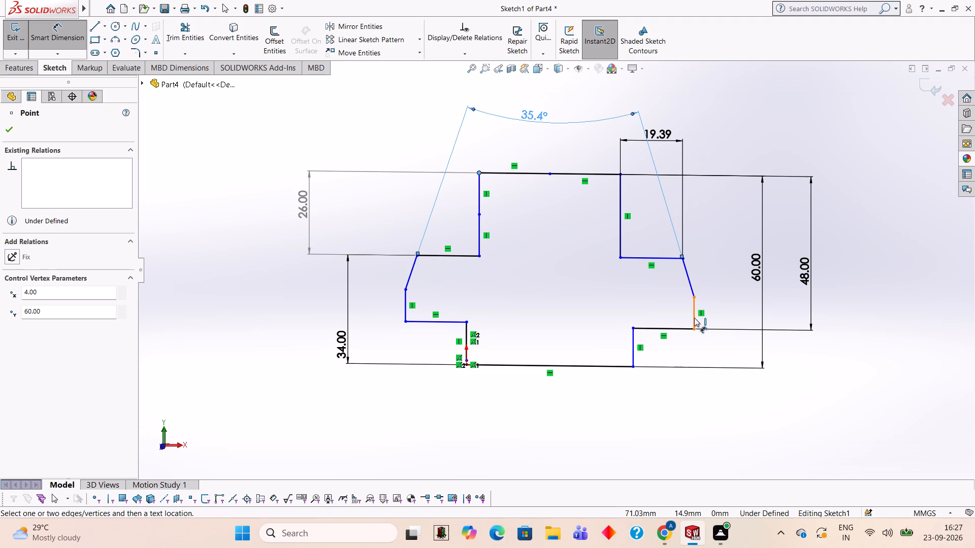
{"action": "left_click", "coordinate": [694, 297]}
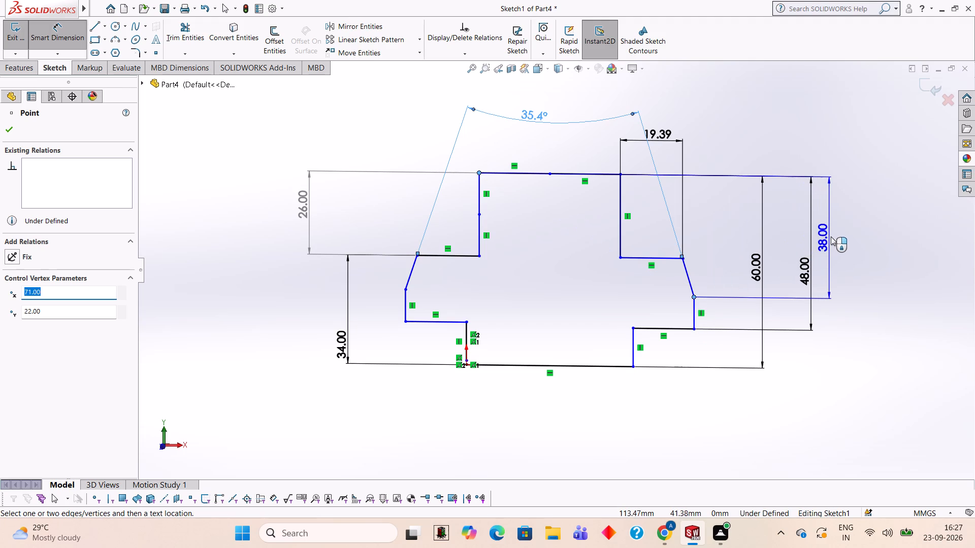
{"action": "left_click", "coordinate": [832, 237]}
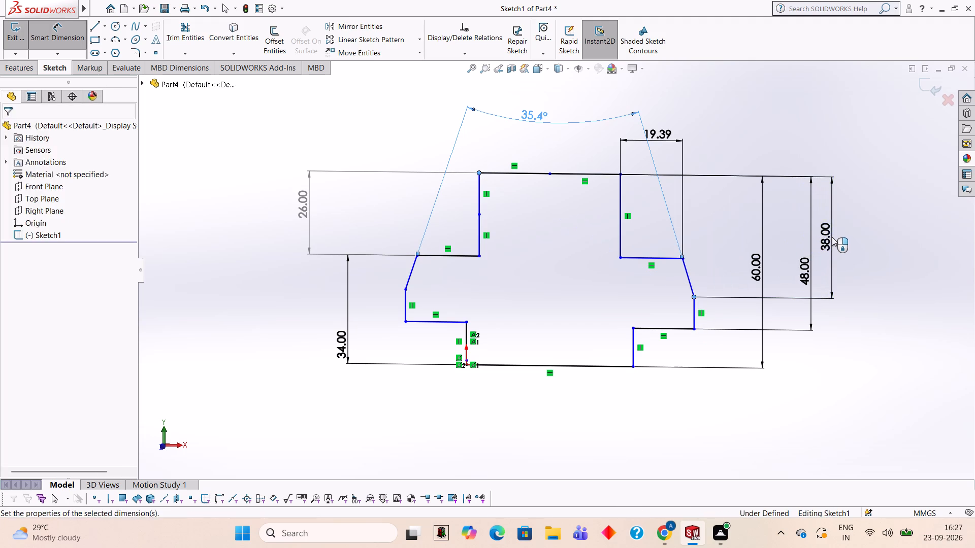
{"action": "left_click", "coordinate": [787, 226]}
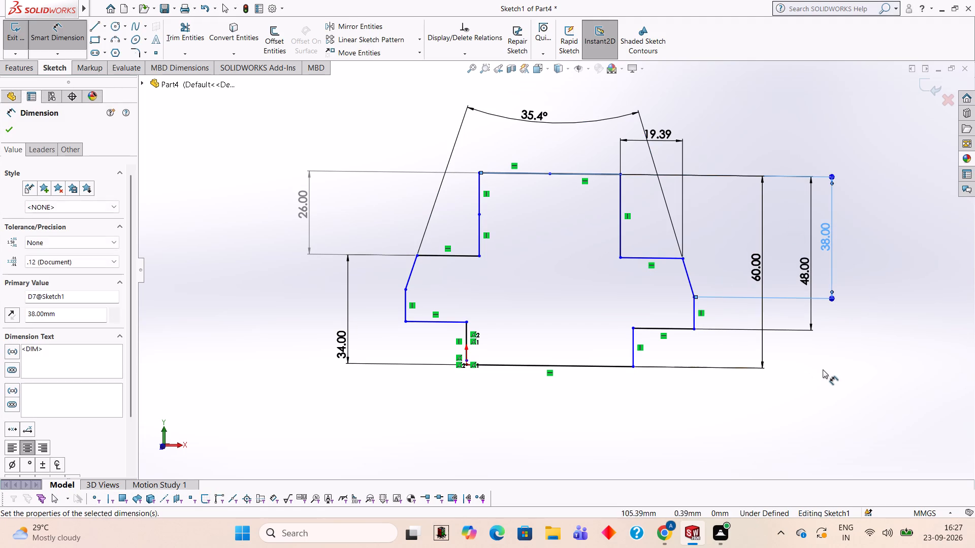
{"action": "left_click", "coordinate": [826, 369]}
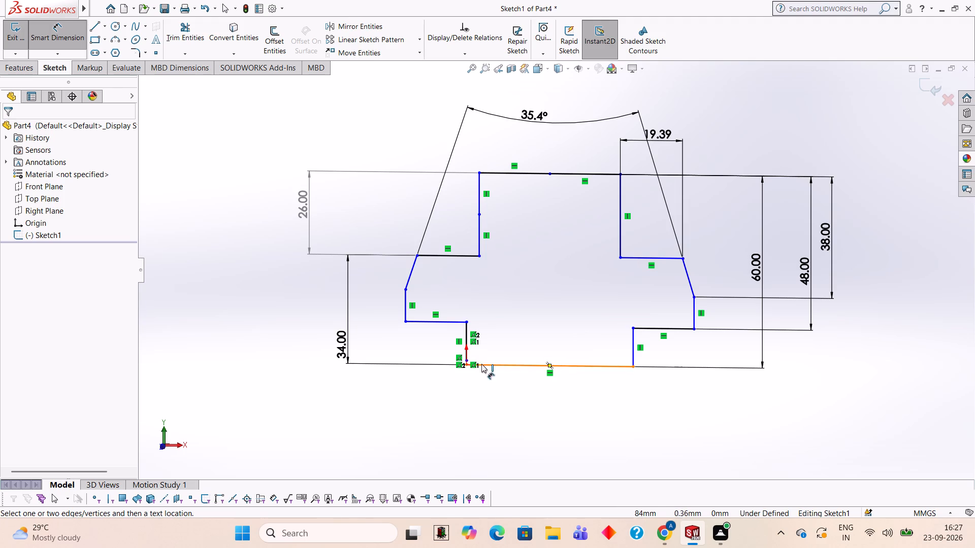
Examine the corner at the origin and both ends of the bottom line up close.
{"action": "scroll", "coordinate": [442, 361], "scroll_direction": "down", "scroll_amount": 3}
{"action": "scroll", "coordinate": [507, 358], "scroll_direction": "down", "scroll_amount": 6}
{"action": "scroll", "coordinate": [558, 325], "scroll_direction": "down", "scroll_amount": 3}
{"action": "scroll", "coordinate": [562, 294], "scroll_direction": "up", "scroll_amount": 1}
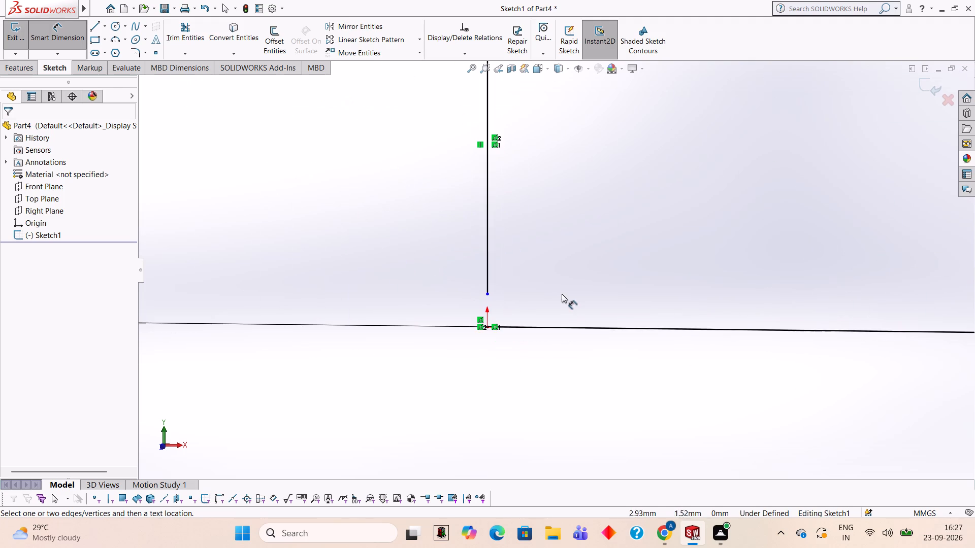
{"action": "scroll", "coordinate": [841, 329], "scroll_direction": "up", "scroll_amount": 7}
{"action": "scroll", "coordinate": [901, 287], "scroll_direction": "up", "scroll_amount": 2}
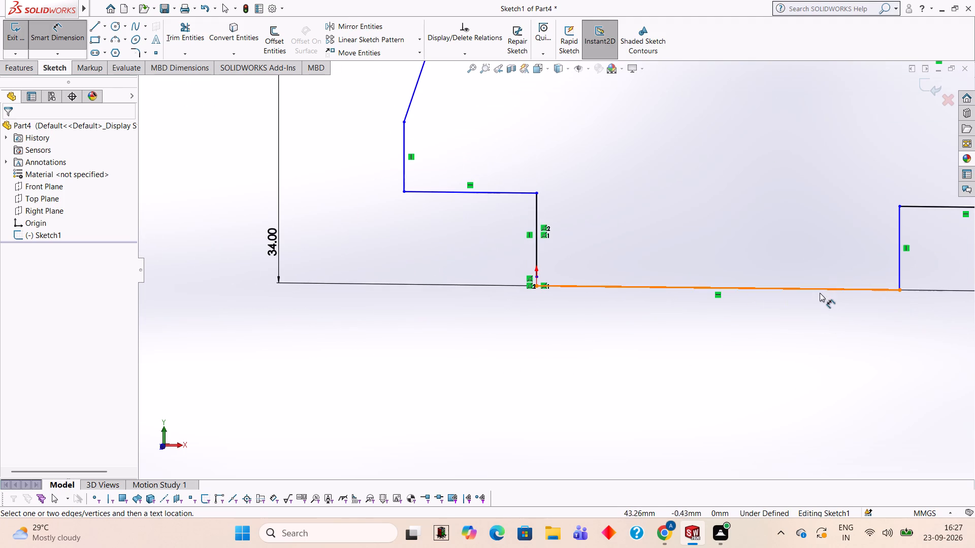
{"action": "scroll", "coordinate": [919, 281], "scroll_direction": "up", "scroll_amount": 2}
{"action": "scroll", "coordinate": [901, 285], "scroll_direction": "down", "scroll_amount": 2}
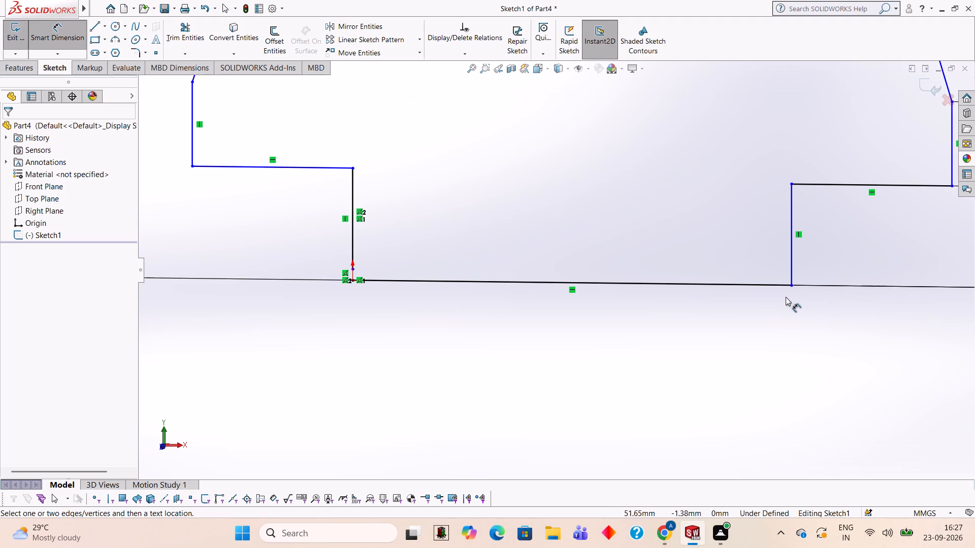
{"action": "scroll", "coordinate": [714, 318], "scroll_direction": "down", "scroll_amount": 1}
{"action": "scroll", "coordinate": [313, 276], "scroll_direction": "down", "scroll_amount": 1}
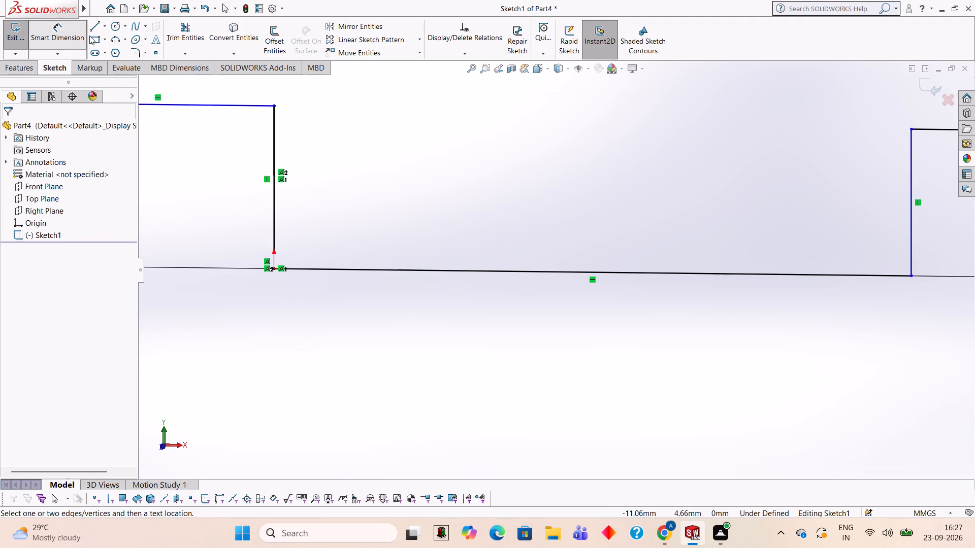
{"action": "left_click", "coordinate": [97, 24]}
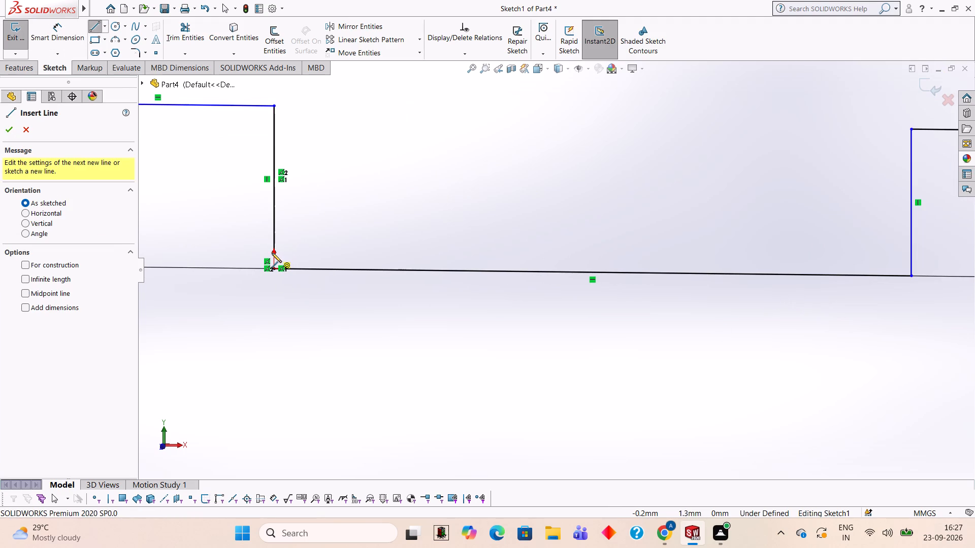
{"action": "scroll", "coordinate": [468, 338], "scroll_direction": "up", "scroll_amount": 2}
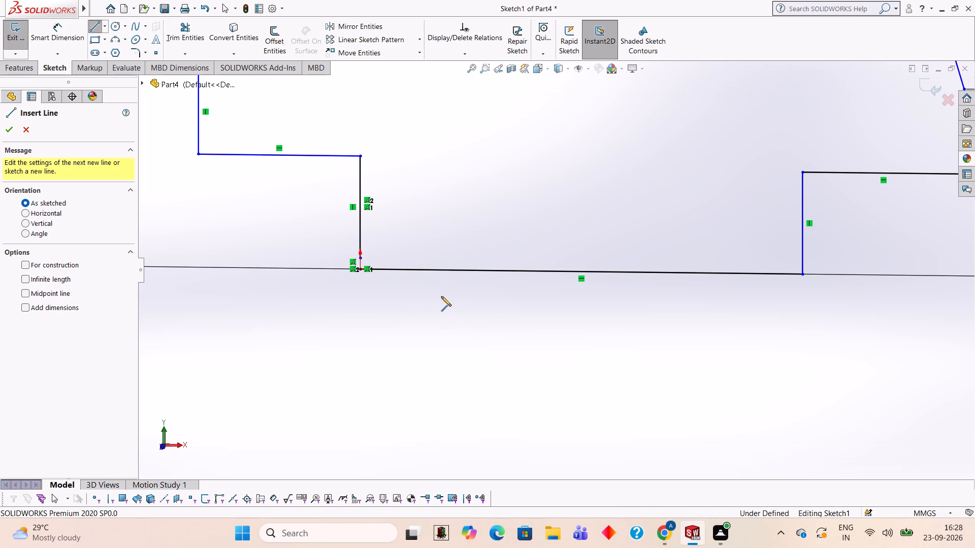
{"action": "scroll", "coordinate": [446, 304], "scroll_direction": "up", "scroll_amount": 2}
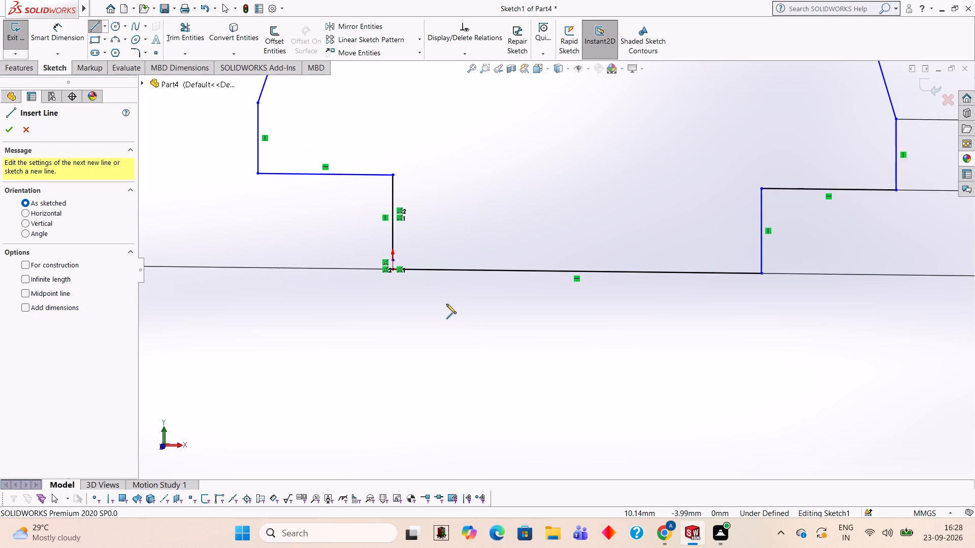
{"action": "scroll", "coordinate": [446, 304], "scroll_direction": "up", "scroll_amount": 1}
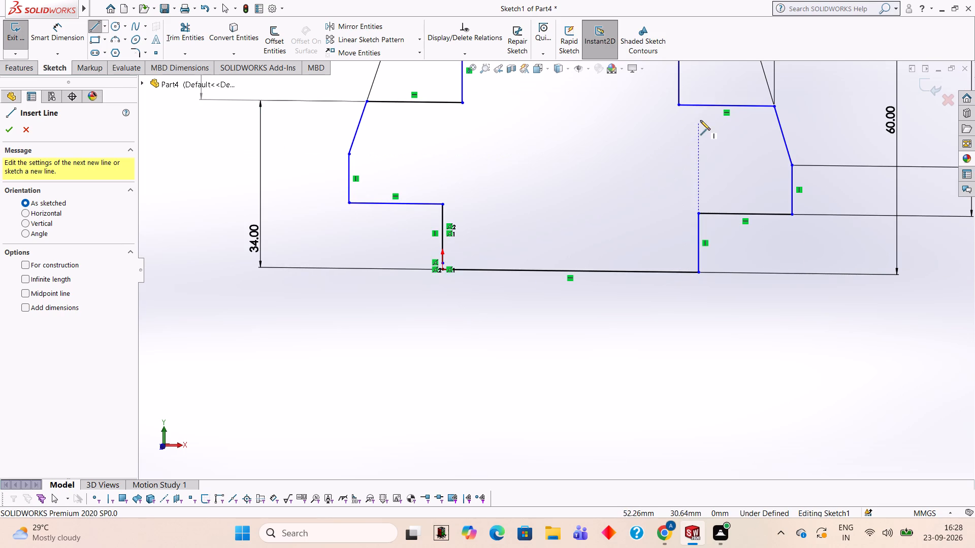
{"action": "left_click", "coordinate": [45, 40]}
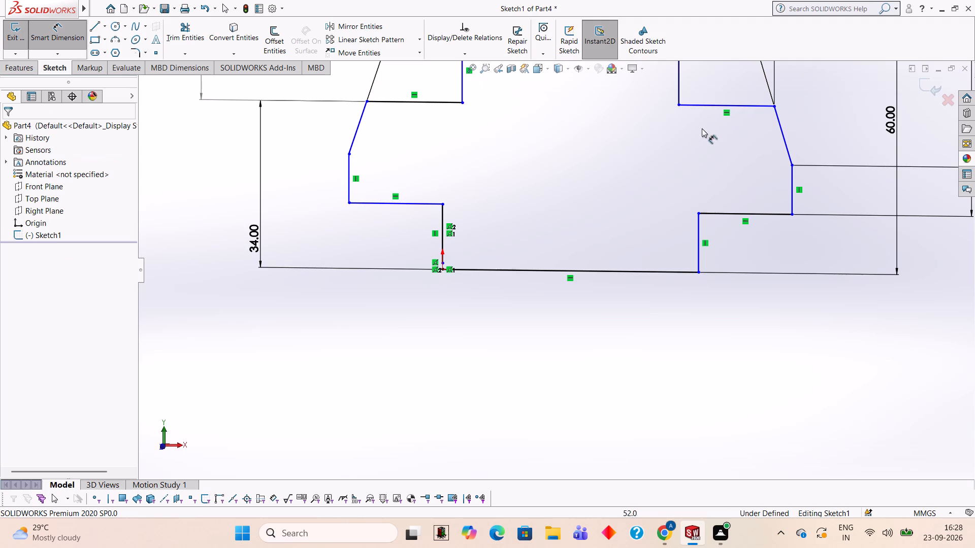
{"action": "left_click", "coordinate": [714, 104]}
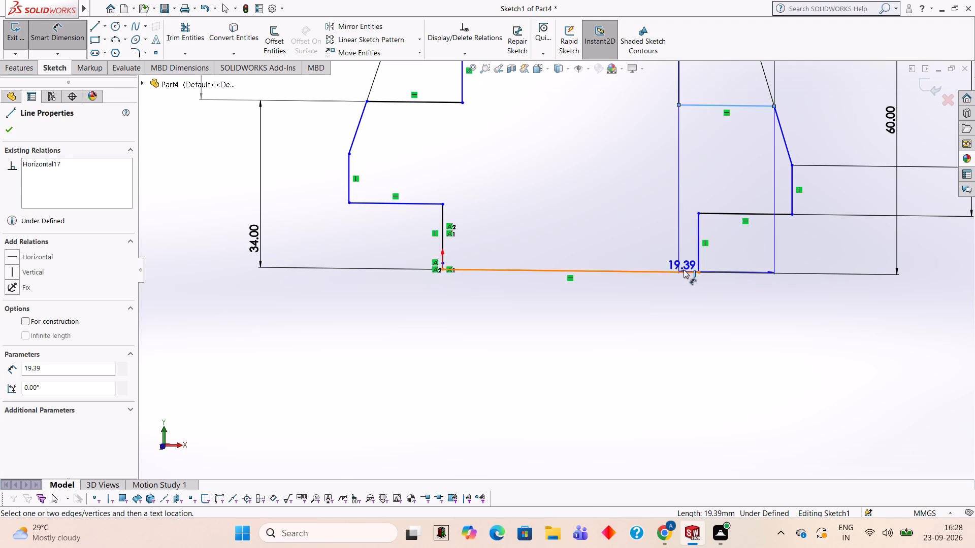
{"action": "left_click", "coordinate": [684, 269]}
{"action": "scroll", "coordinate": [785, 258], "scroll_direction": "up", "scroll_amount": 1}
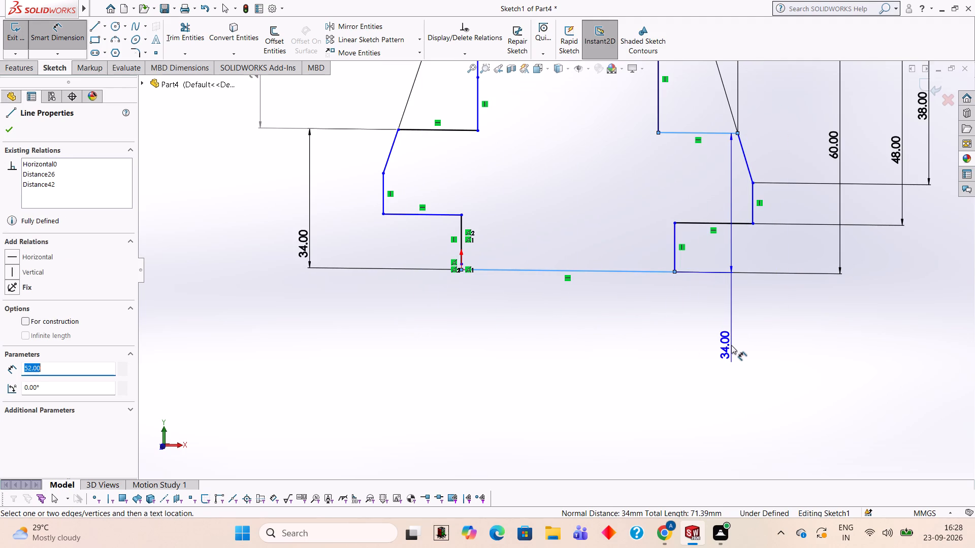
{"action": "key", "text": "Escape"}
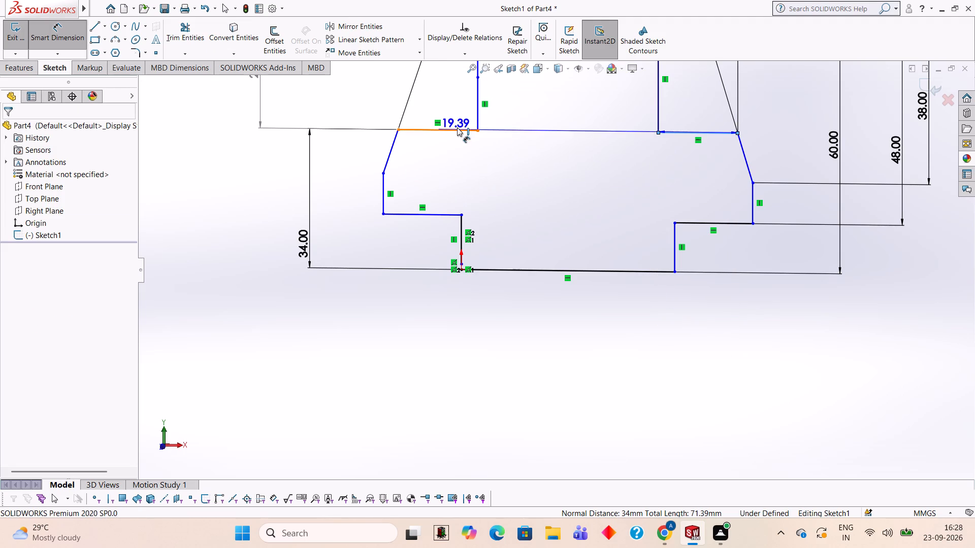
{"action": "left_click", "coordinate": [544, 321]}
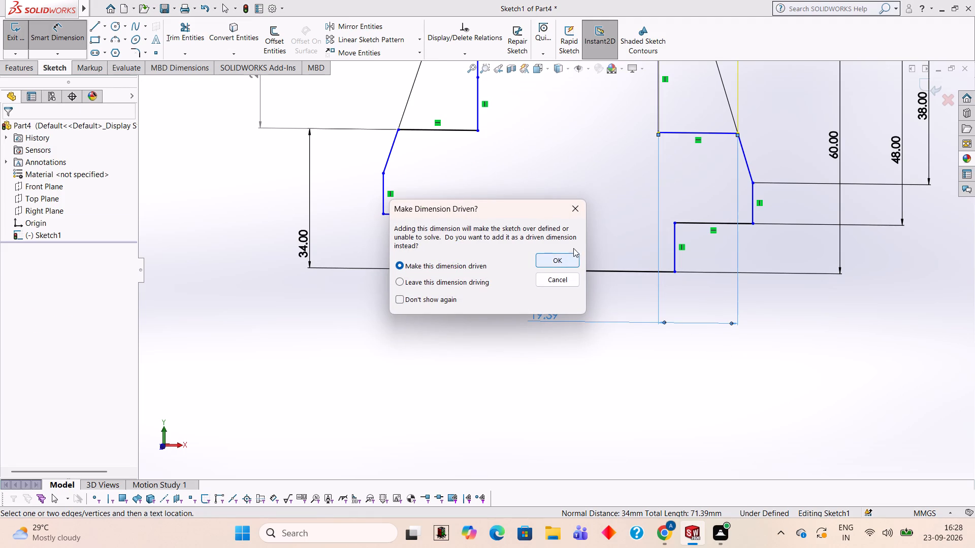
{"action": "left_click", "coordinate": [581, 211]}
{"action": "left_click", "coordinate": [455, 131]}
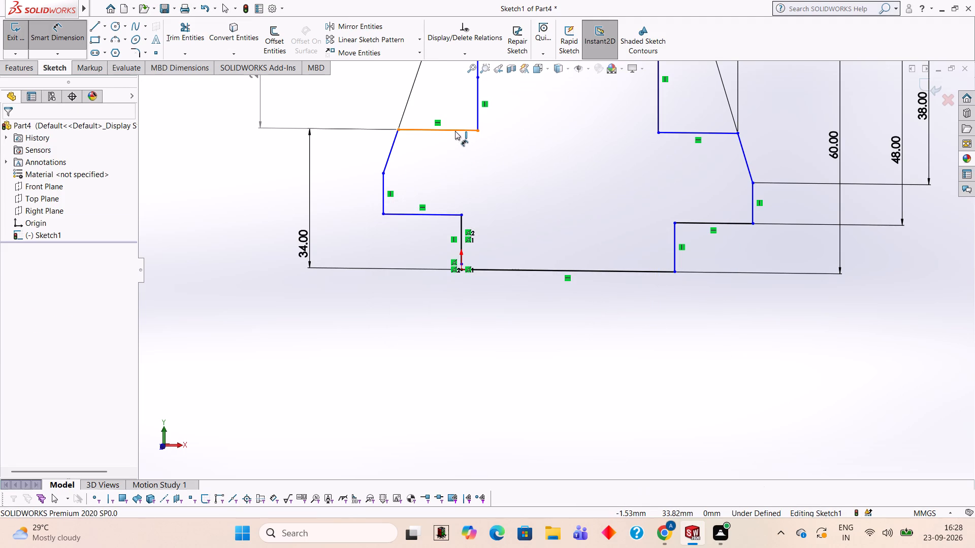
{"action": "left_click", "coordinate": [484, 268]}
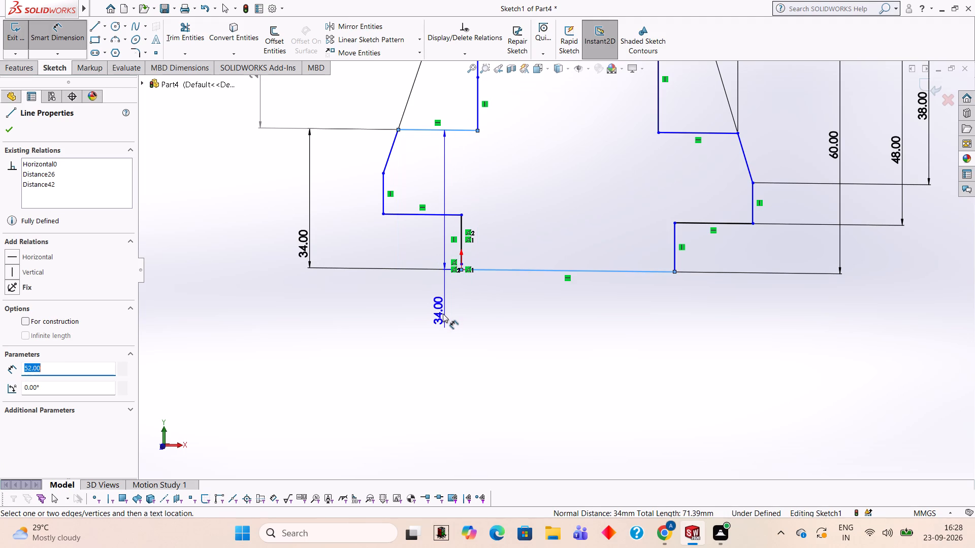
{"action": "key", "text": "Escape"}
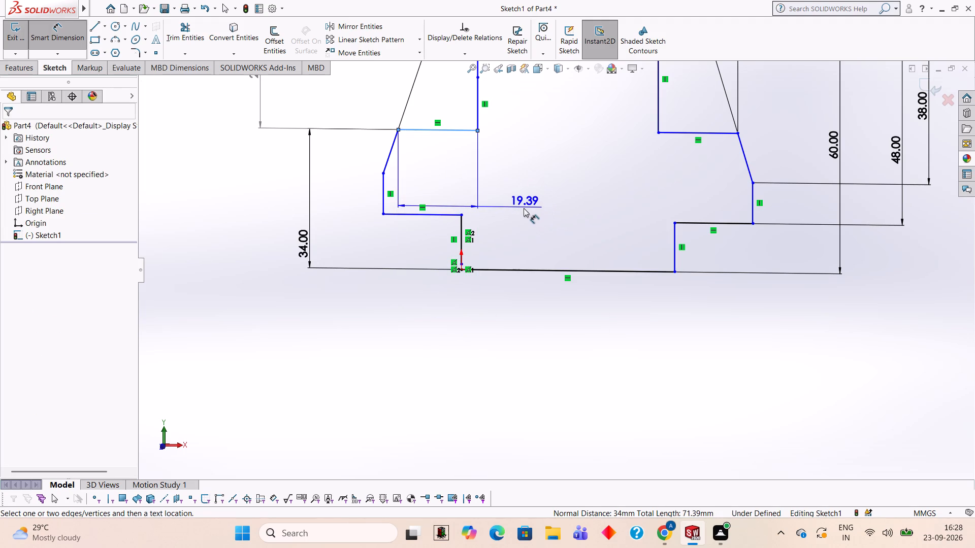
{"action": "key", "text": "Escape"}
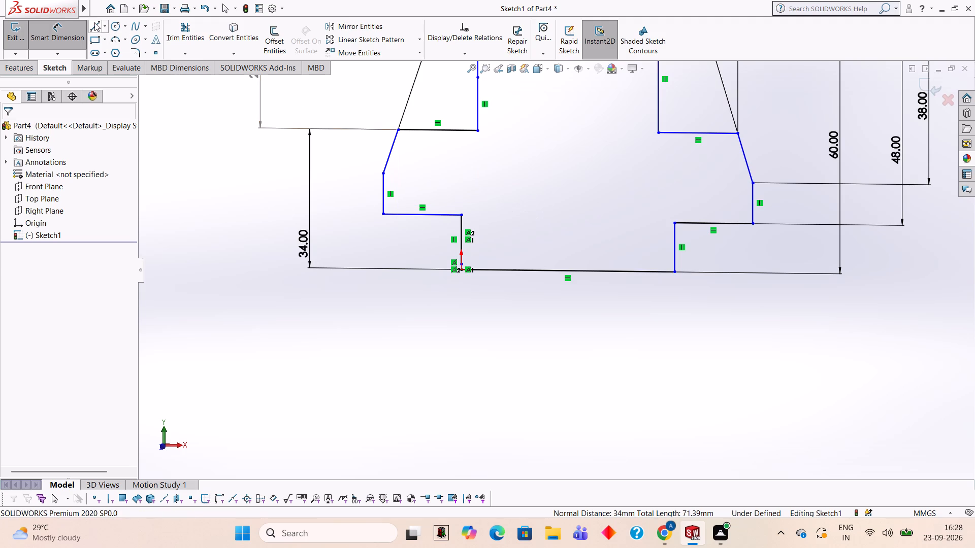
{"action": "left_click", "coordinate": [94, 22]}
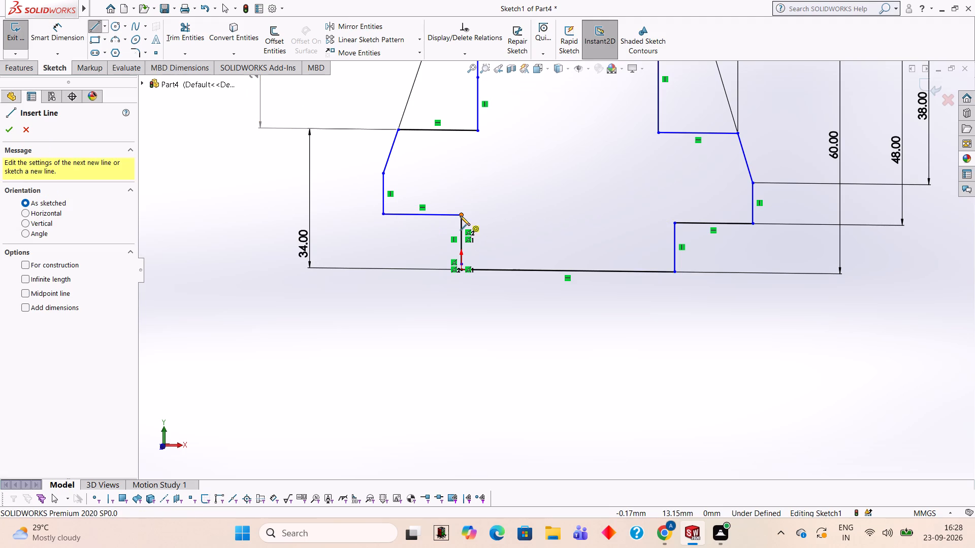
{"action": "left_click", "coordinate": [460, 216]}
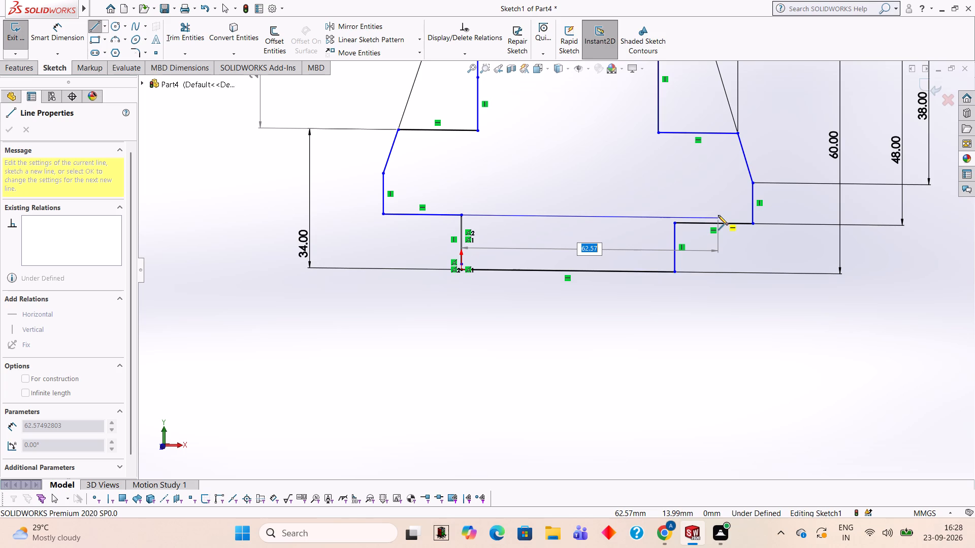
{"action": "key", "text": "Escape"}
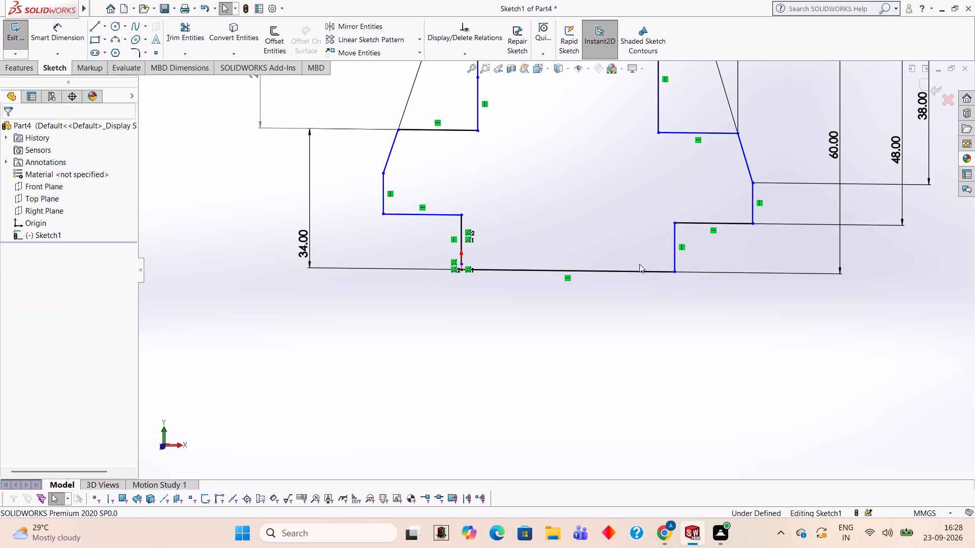
Undo the profile's recent dimensions back to the 60 mm overall height, bringing back the vertical line inside the profile.
{"action": "key", "text": "ctrl+z"}
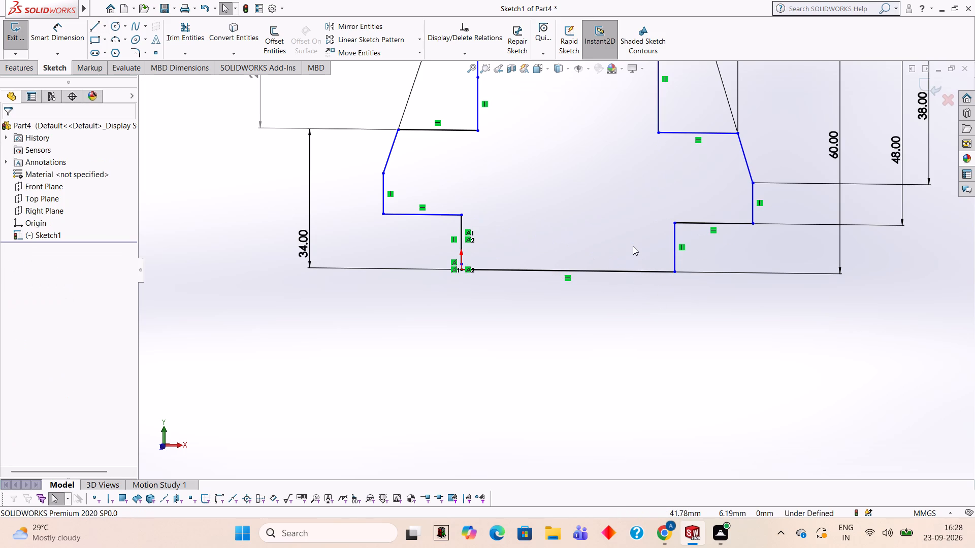
{"action": "key", "text": "ctrl+z"}
{"action": "key", "text": "ctrl+z"}
{"action": "key", "text": "ctrl+z"}
{"action": "key", "text": "ctrl+z"}
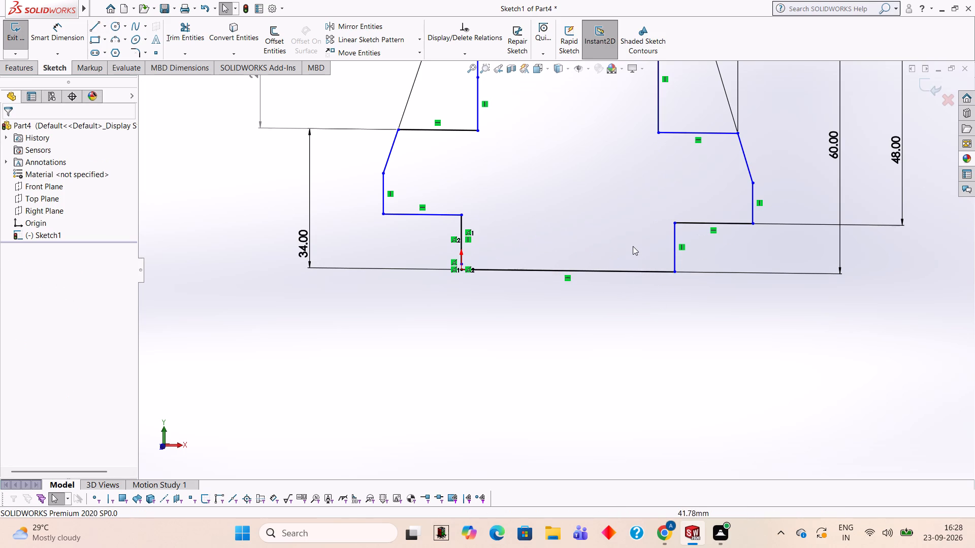
{"action": "scroll", "coordinate": [687, 141], "scroll_direction": "up", "scroll_amount": 2, "text": "ctrl"}
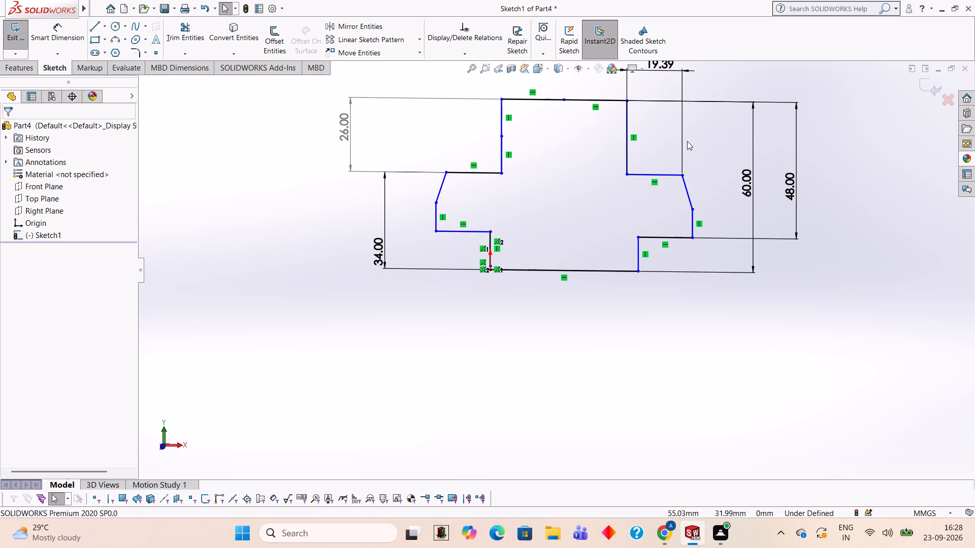
{"action": "key", "text": "ctrl+z"}
{"action": "key", "text": "ctrl+z"}
{"action": "key", "text": "ctrl+z"}
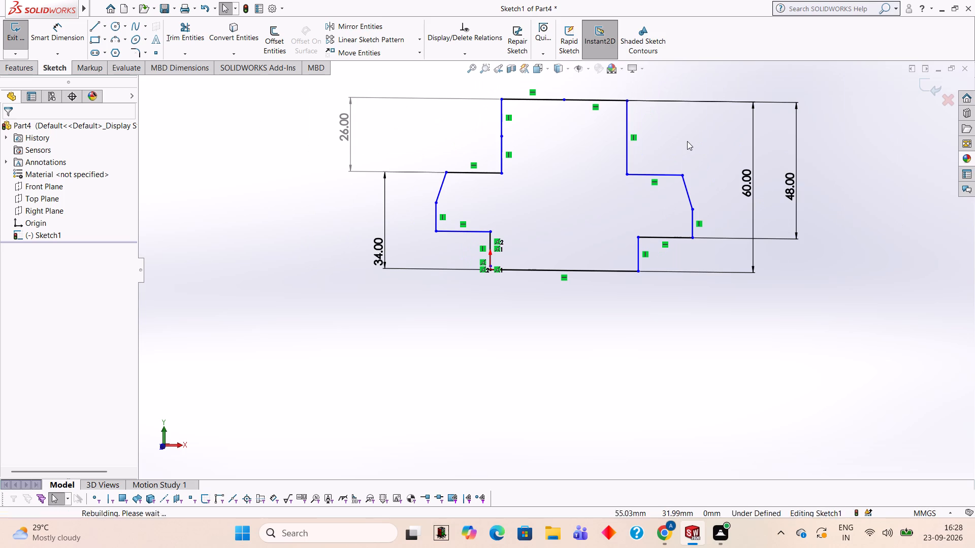
{"action": "key", "text": "ctrl+z"}
{"action": "key", "text": "ctrl+z"}
{"action": "key", "text": "ctrl+z"}
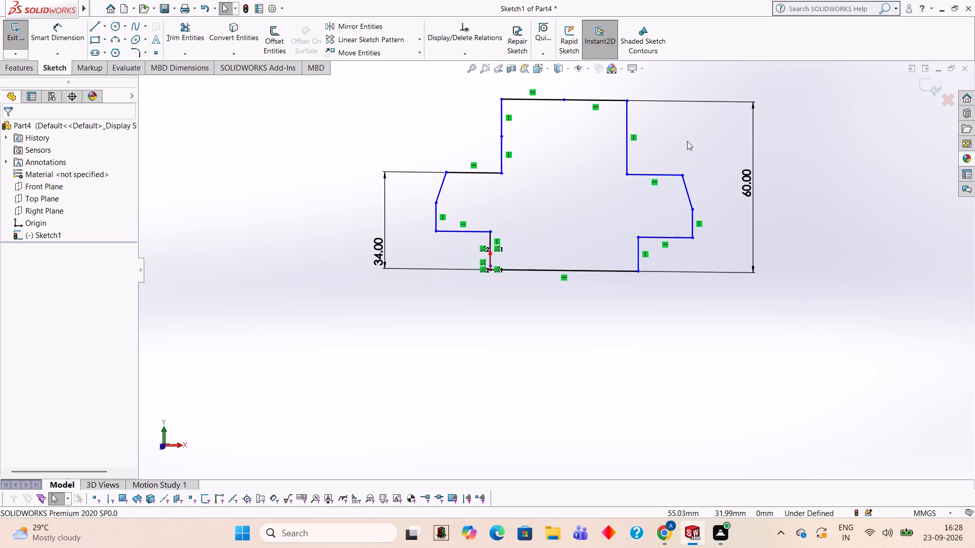
{"action": "key", "text": "ctrl+z"}
{"action": "key", "text": "ctrl+z"}
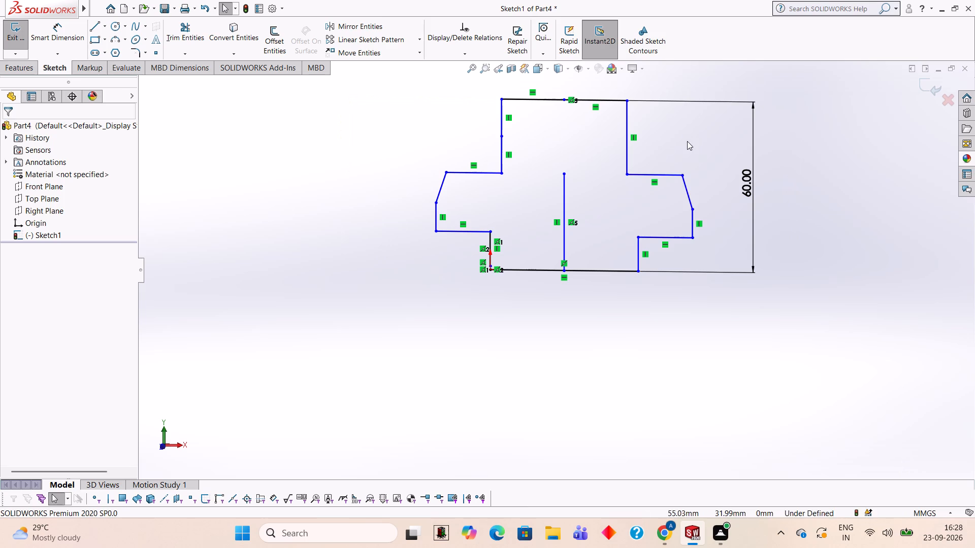
Undo the upper profile edits back to the full-height vertical middle line, with the side away from the origin open.
{"action": "key", "text": "ctrl+z"}
{"action": "key", "text": "ctrl+z"}
{"action": "key", "text": "ctrl+z"}
{"action": "key", "text": "ctrl+z"}
{"action": "scroll", "coordinate": [687, 141], "scroll_direction": "up", "scroll_amount": 1, "text": "ctrl"}
{"action": "key", "text": "ctrl+z"}
{"action": "key", "text": "ctrl+z"}
{"action": "key", "text": "ctrl+z"}
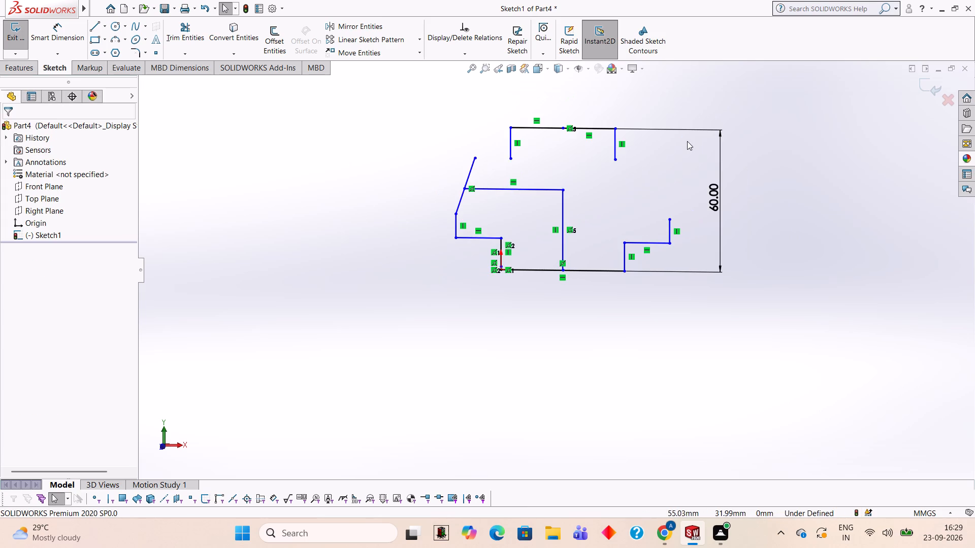
{"action": "key", "text": "ctrl+z"}
{"action": "key", "text": "ctrl+z"}
{"action": "key", "text": "ctrl+z"}
{"action": "key", "text": "ctrl+z"}
{"action": "key", "text": "ctrl+z"}
{"action": "key", "text": "ctrl+z"}
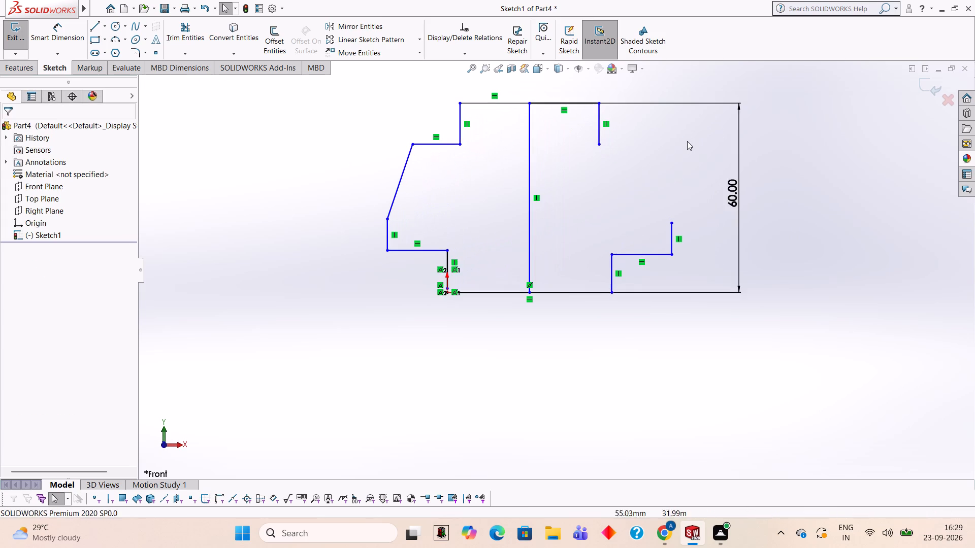
Undo the 60 mm dimension and the upper lines, keeping only the bottom line, its two end verticals and the origin-side lower ledge.
{"action": "key", "text": "ctrl+z"}
{"action": "key", "text": "ctrl+z"}
{"action": "key", "text": "ctrl+z"}
{"action": "key", "text": "ctrl+z"}
{"action": "key", "text": "ctrl+z"}
{"action": "key", "text": "ctrl+z"}
{"action": "key", "text": "ctrl+z"}
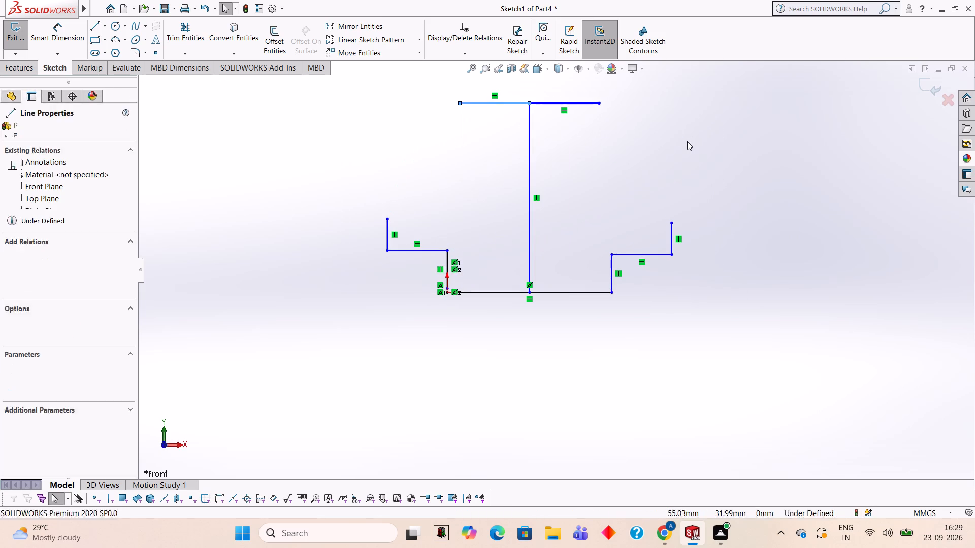
{"action": "key", "text": "ctrl+z"}
{"action": "key", "text": "ctrl+z"}
{"action": "key", "text": "ctrl+z"}
{"action": "key", "text": "ctrl+z"}
{"action": "key", "text": "ctrl+z"}
{"action": "key", "text": "ctrl+z"}
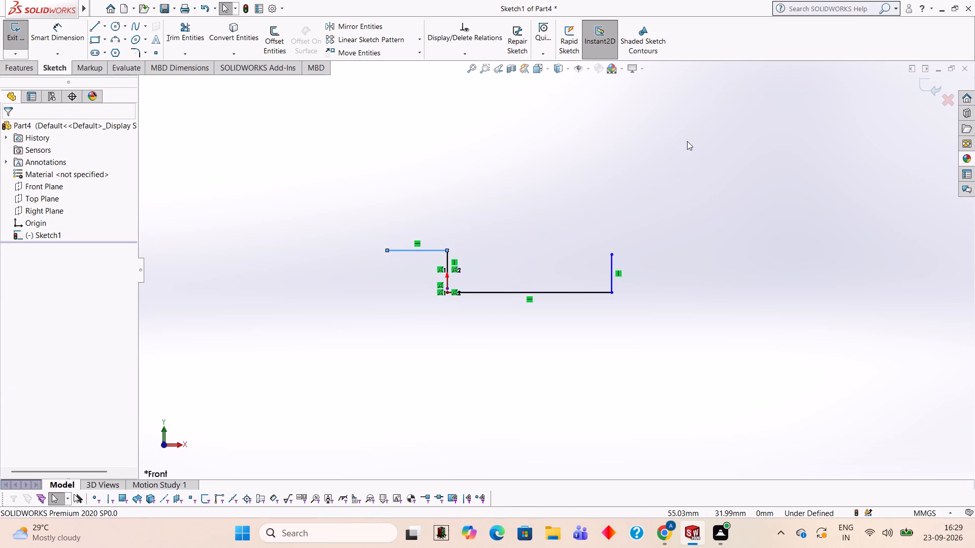
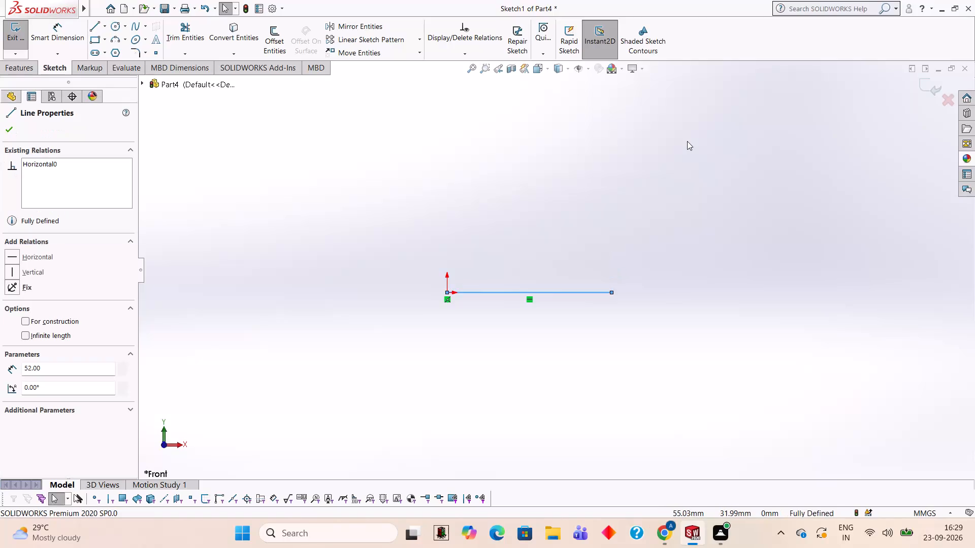
Undo the remaining bottom line so that the sketch is empty.
{"action": "key", "text": "ctrl+z"}
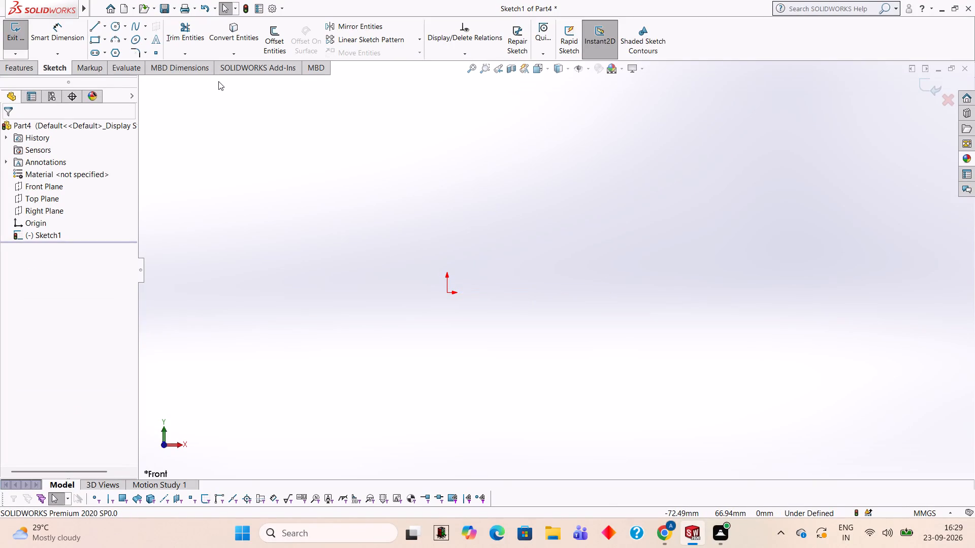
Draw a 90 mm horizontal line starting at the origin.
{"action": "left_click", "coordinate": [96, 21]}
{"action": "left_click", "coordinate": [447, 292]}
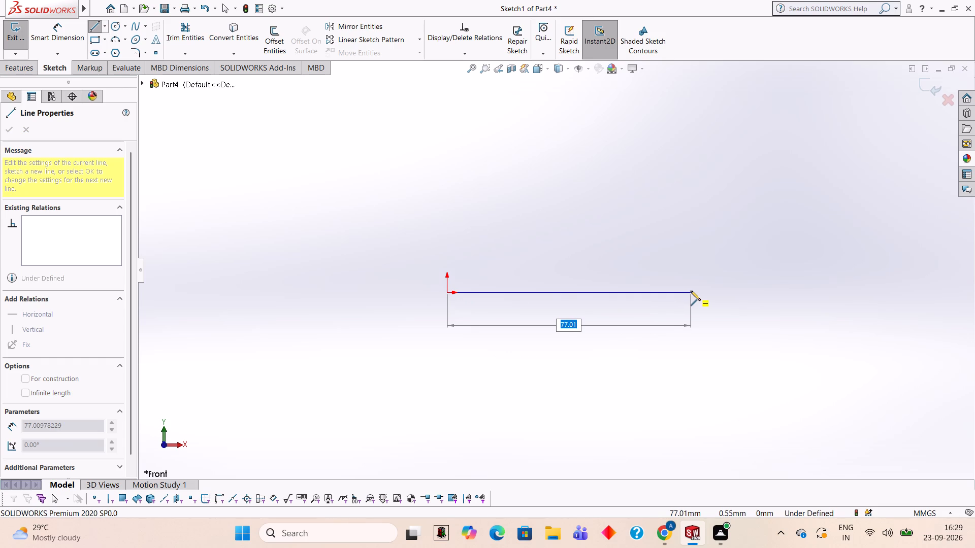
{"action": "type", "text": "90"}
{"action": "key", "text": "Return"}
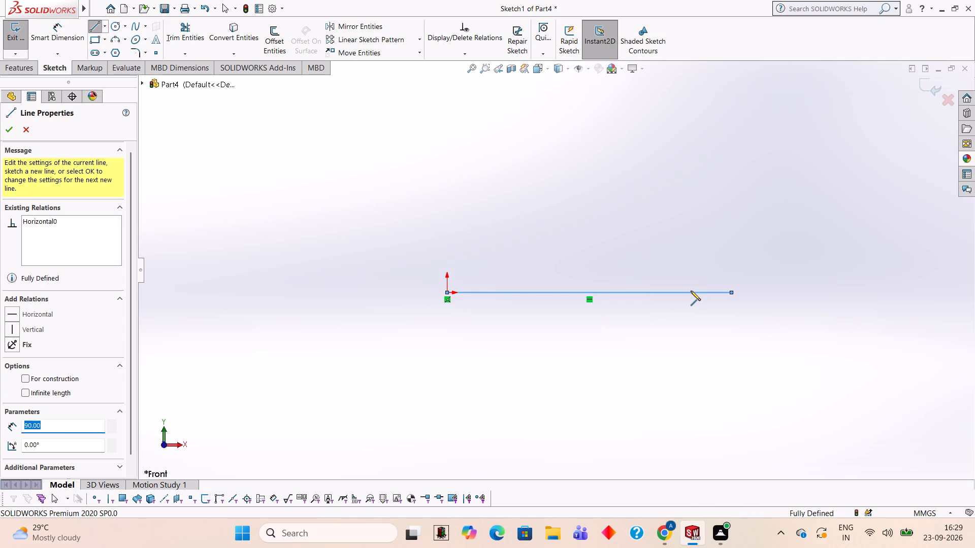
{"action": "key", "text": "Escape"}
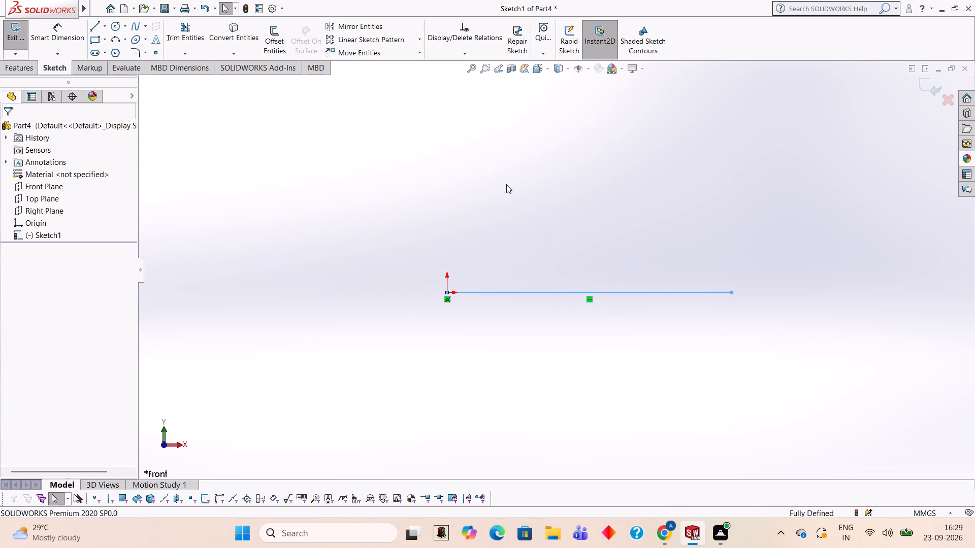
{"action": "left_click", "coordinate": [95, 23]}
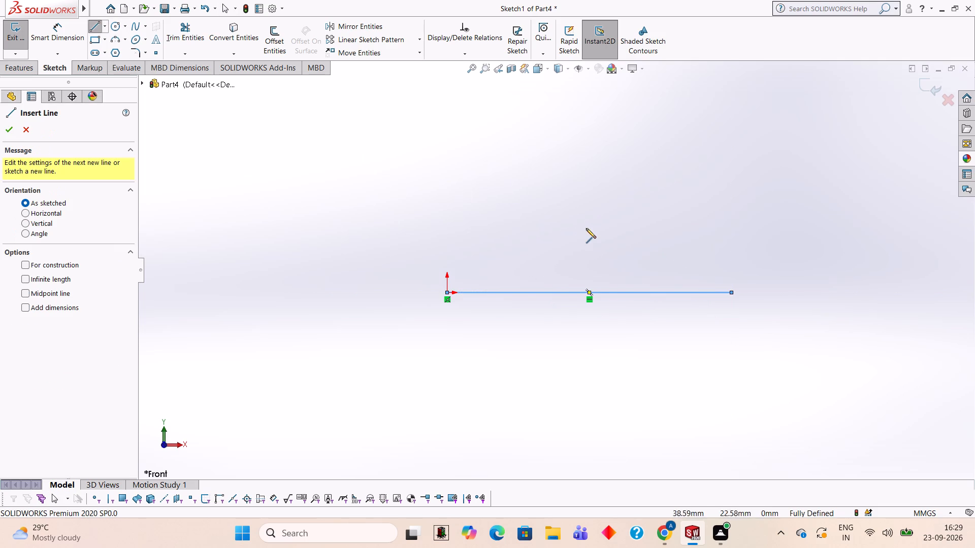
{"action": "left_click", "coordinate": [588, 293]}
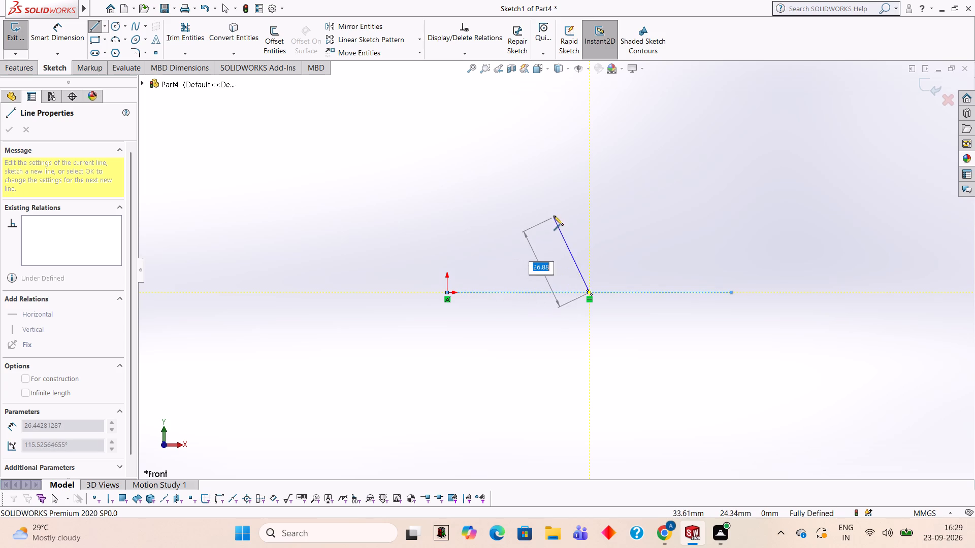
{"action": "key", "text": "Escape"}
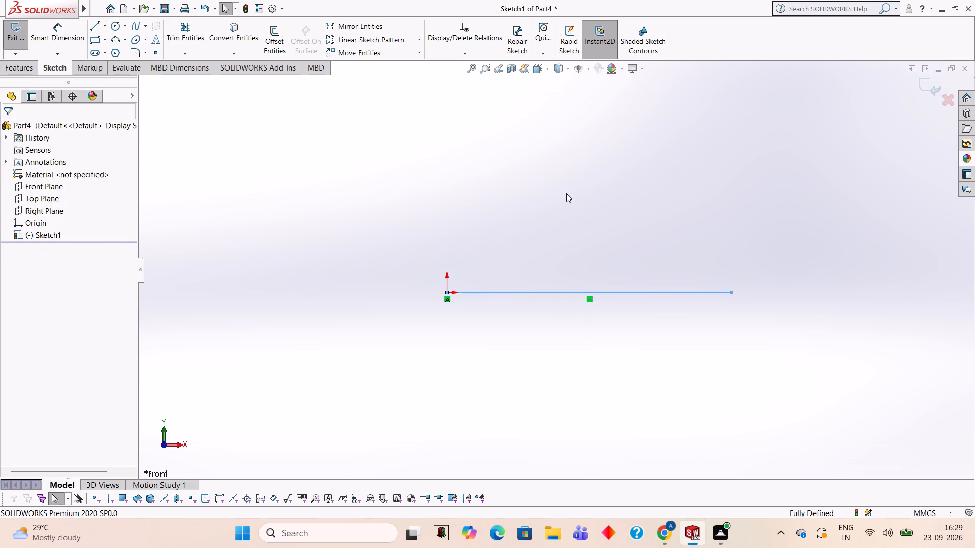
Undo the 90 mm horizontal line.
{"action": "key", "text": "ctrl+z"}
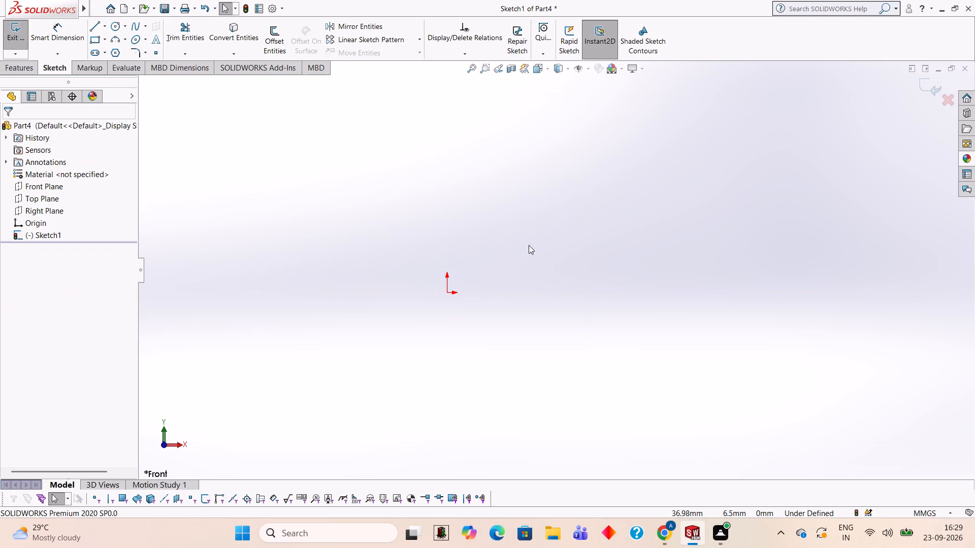
Draw a 52 mm horizontal line from the origin in the +X direction, with a 12 mm vertical line rising from each end.
{"action": "left_click", "coordinate": [90, 27]}
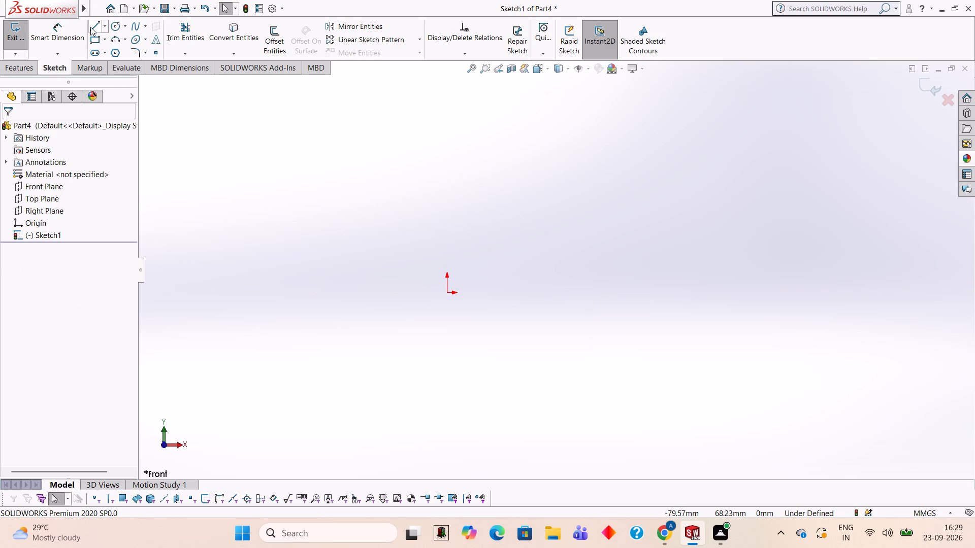
{"action": "left_click", "coordinate": [446, 291]}
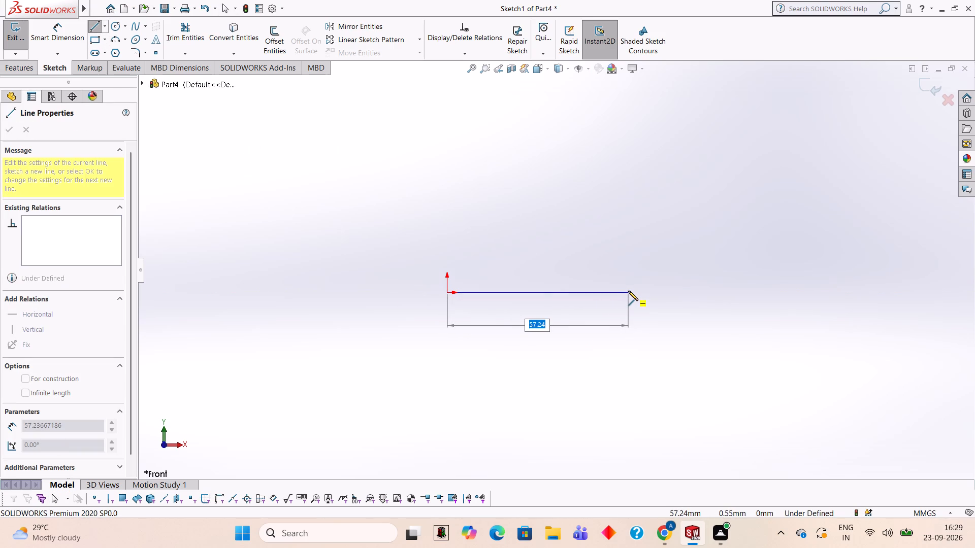
{"action": "type", "text": "52"}
{"action": "key", "text": "Return"}
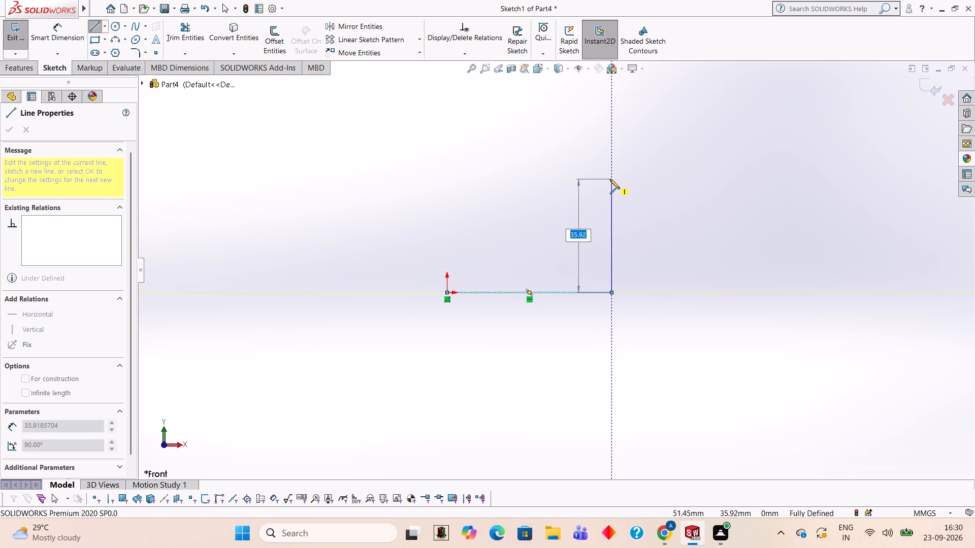
{"action": "type", "text": "12"}
{"action": "key", "text": "Return"}
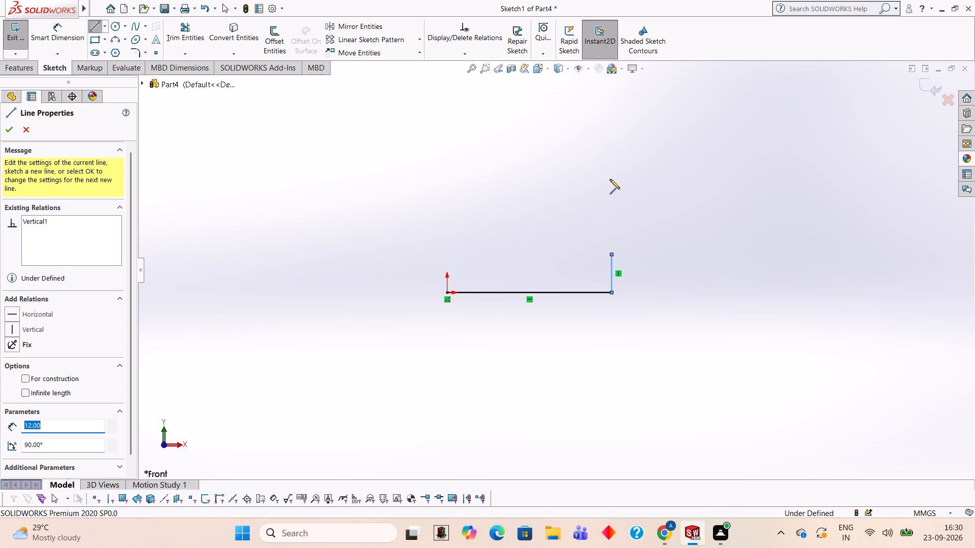
{"action": "key", "text": "Escape"}
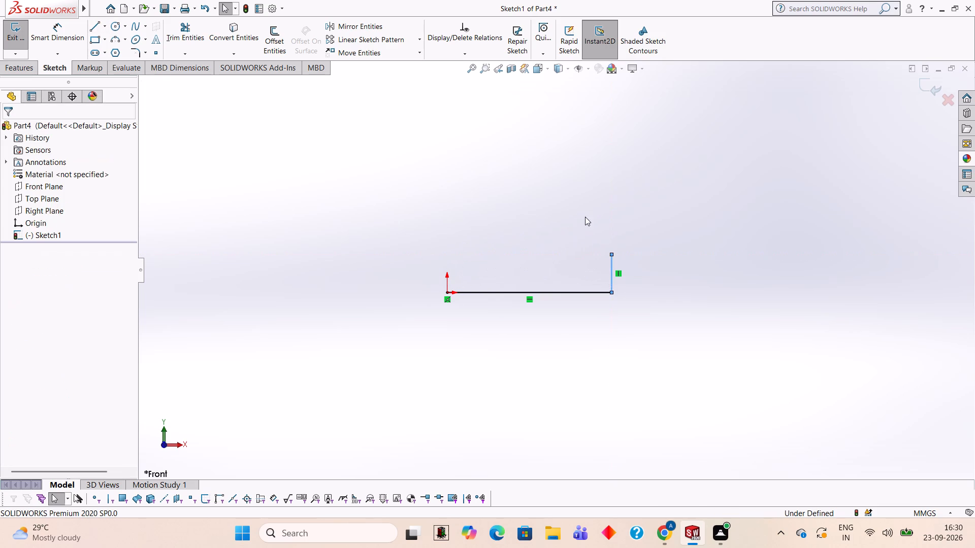
{"action": "left_click", "coordinate": [91, 28]}
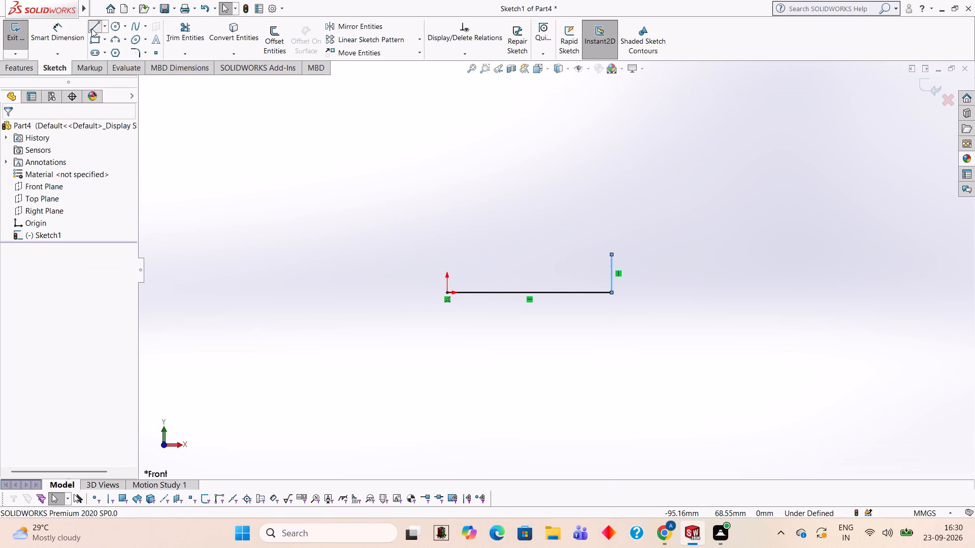
{"action": "left_click", "coordinate": [445, 293]}
{"action": "type", "text": "12"}
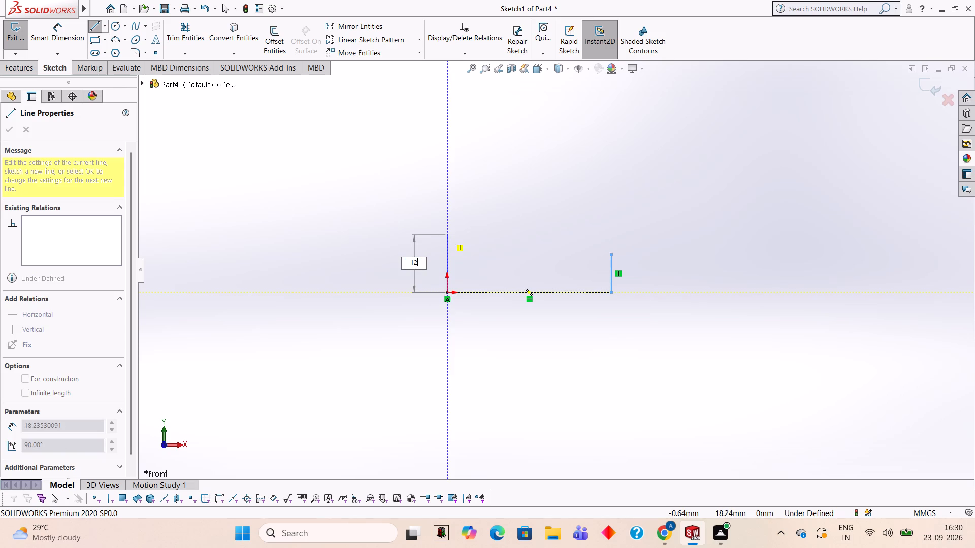
{"action": "key", "text": "Return"}
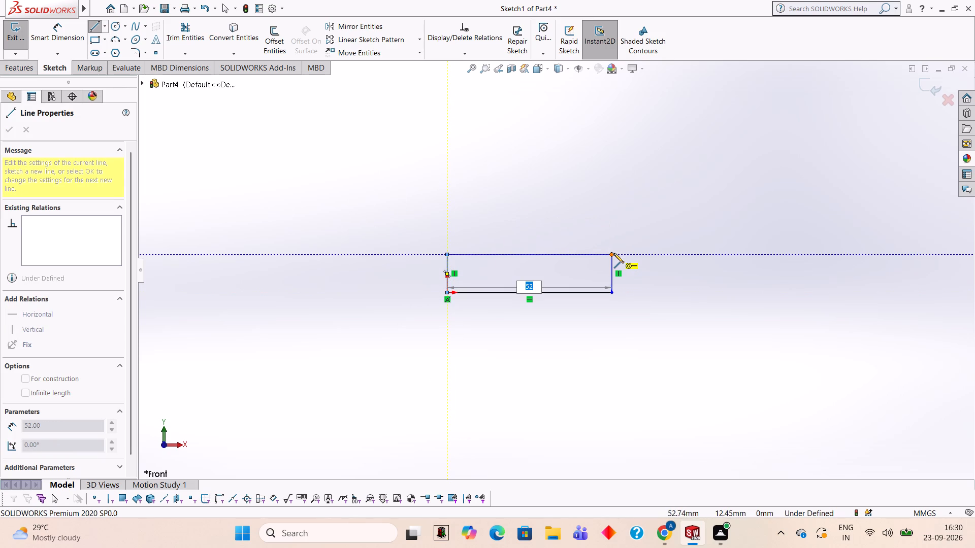
{"action": "key", "text": "Escape"}
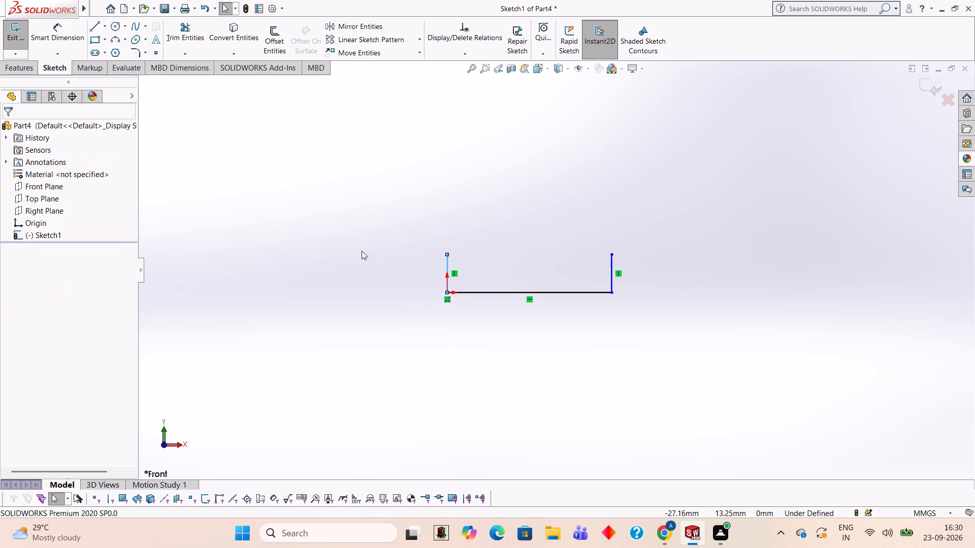
Switch to Calculator and work out 90 minus 52, divided by 2.
{"action": "left_click", "coordinate": [96, 26]}
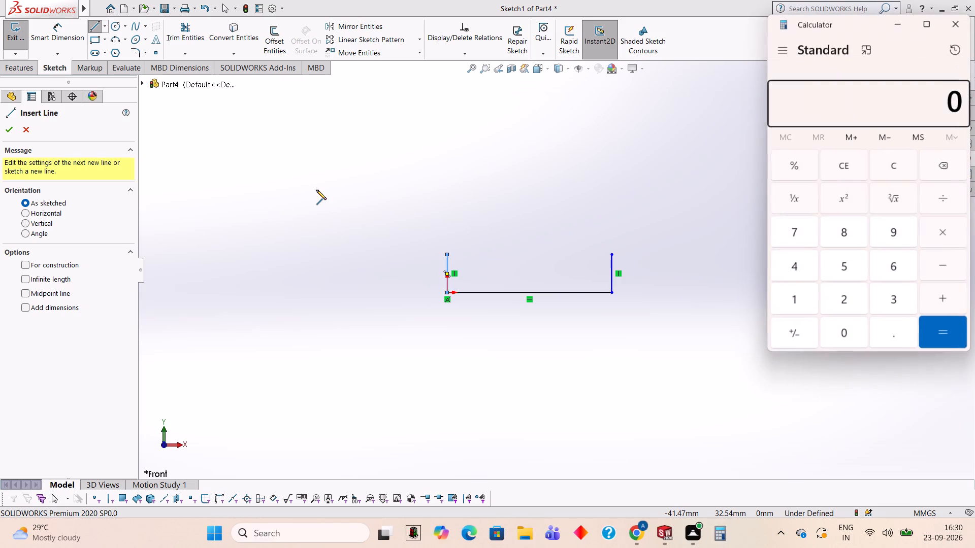
{"action": "type", "text": "90-52"}
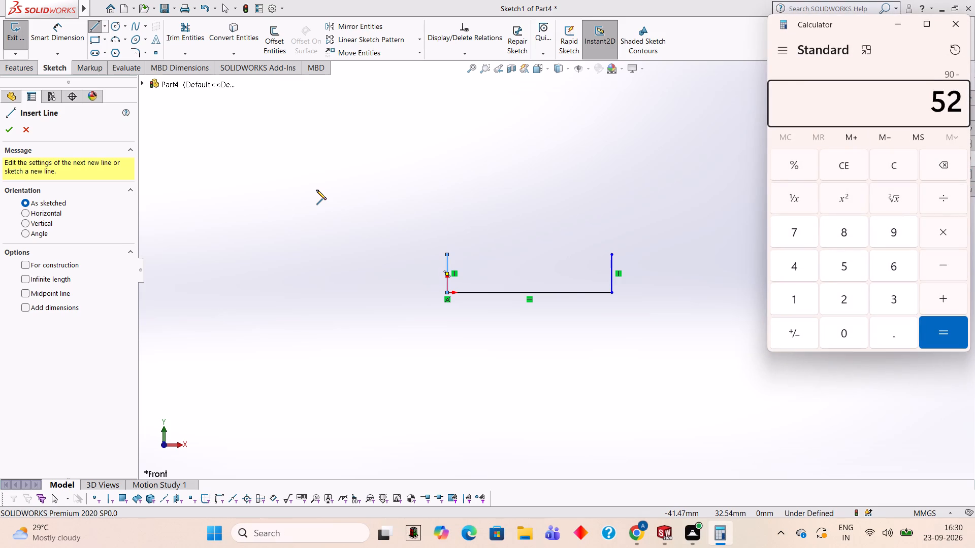
{"action": "key", "text": "Return"}
{"action": "type", "text": "/2"}
{"action": "key", "text": "Return"}
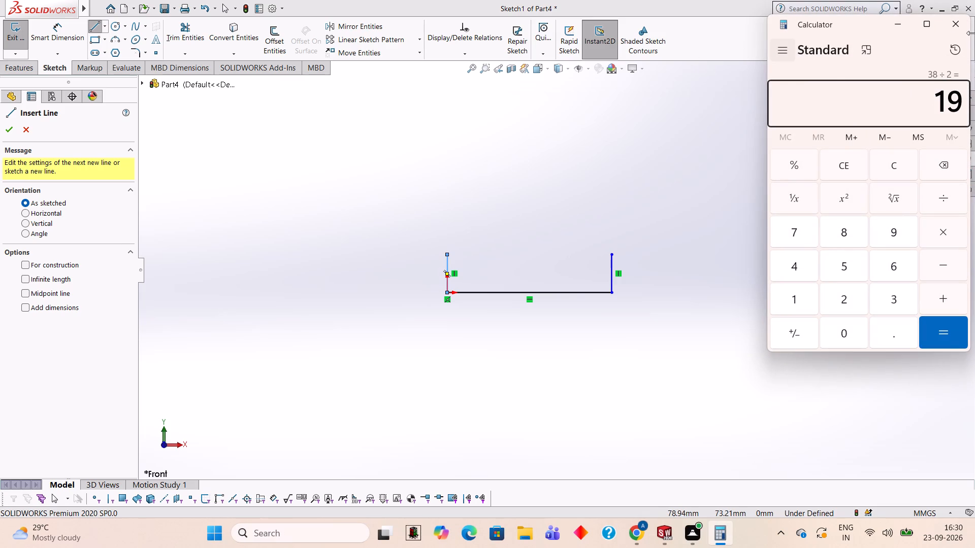
{"action": "left_click", "coordinate": [965, 28]}
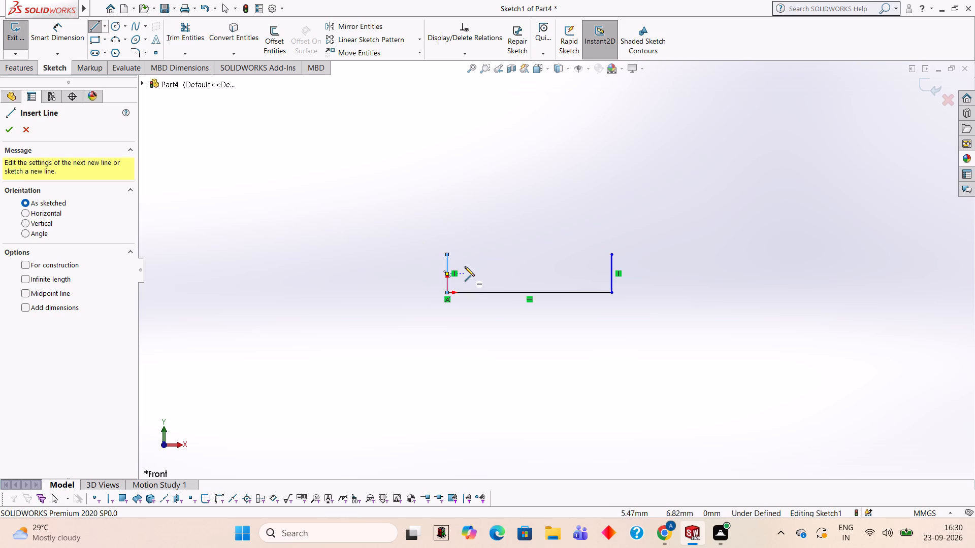
Draw a 19 mm horizontal ledge outward from the top of the origin-side vertical, followed by a 10 mm vertical line going up.
{"action": "left_click", "coordinate": [446, 254]}
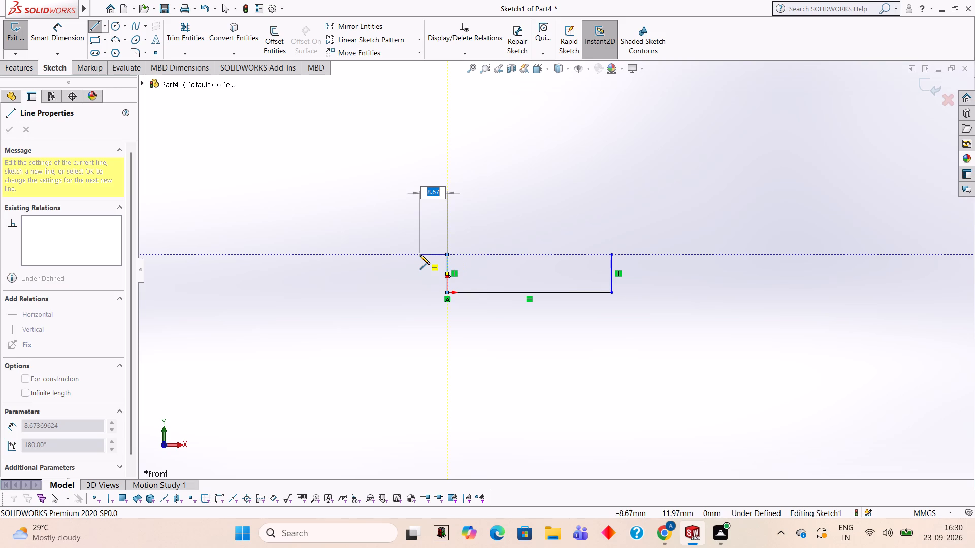
{"action": "type", "text": "19"}
{"action": "key", "text": "Return"}
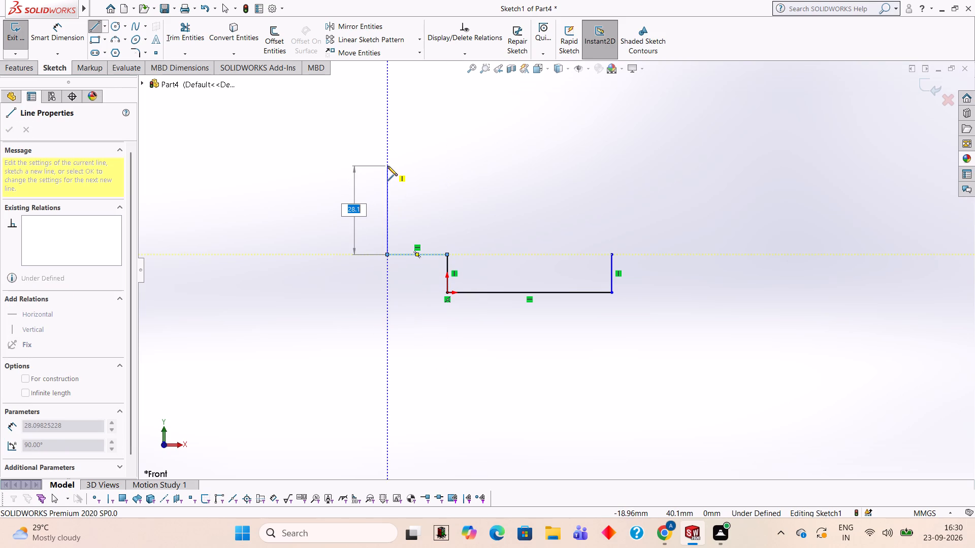
{"action": "type", "text": "10"}
{"action": "key", "text": "Return"}
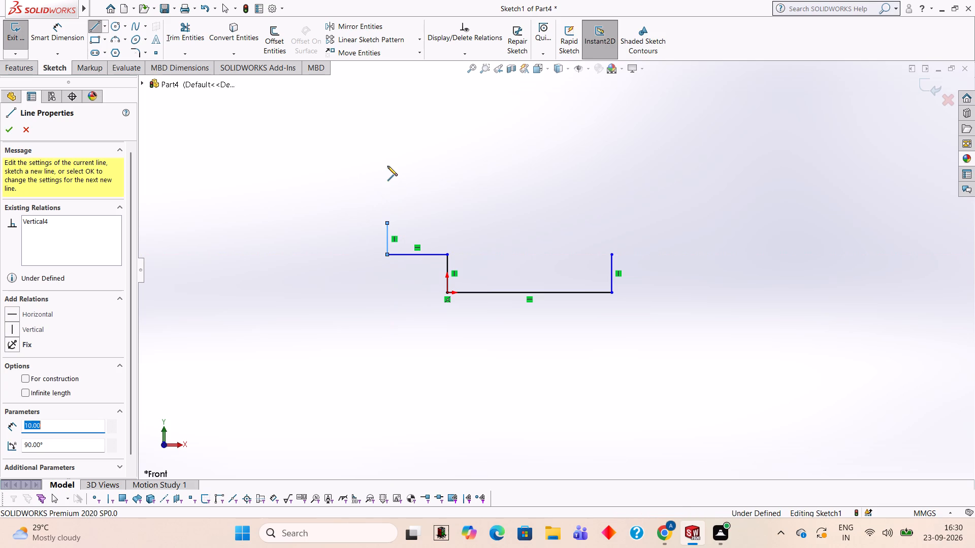
{"action": "key", "text": "Escape"}
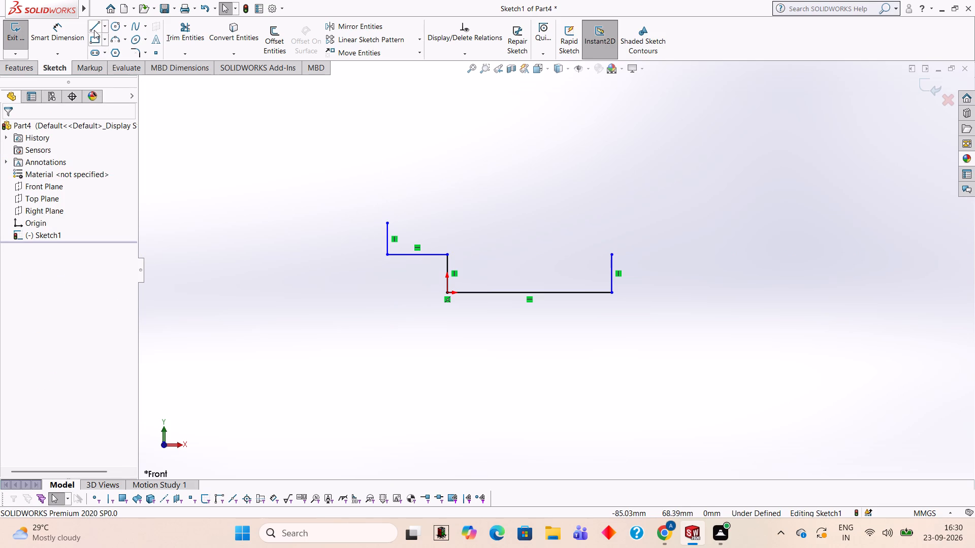
Draw the matching 19 mm horizontal ledge outward from the top of the far vertical, followed by a 10 mm vertical line going up.
{"action": "left_click", "coordinate": [94, 30]}
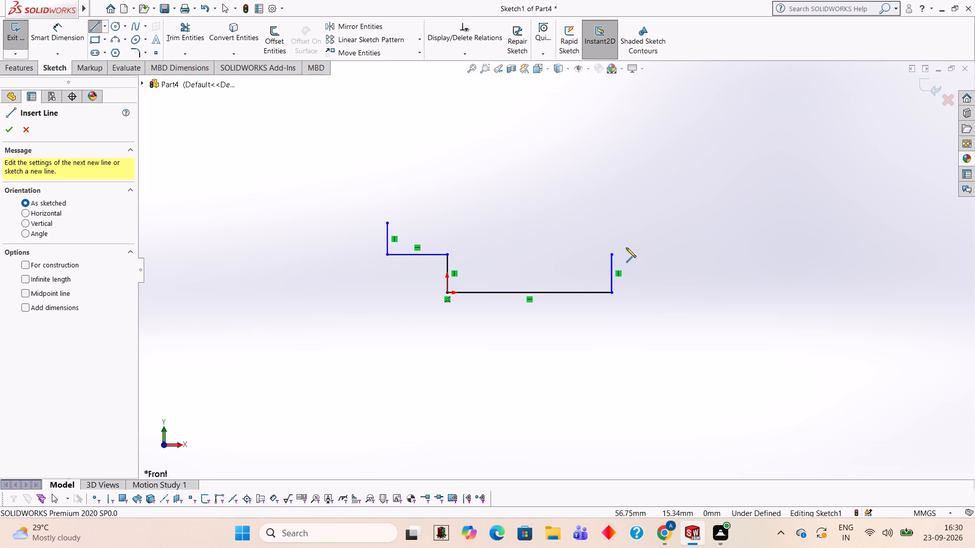
{"action": "left_click", "coordinate": [612, 254]}
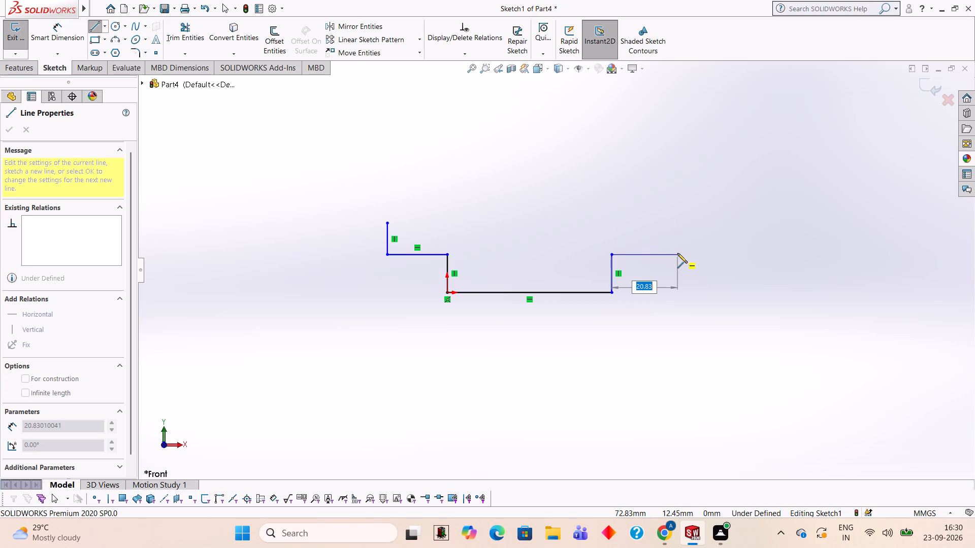
{"action": "type", "text": "19"}
{"action": "key", "text": "Return"}
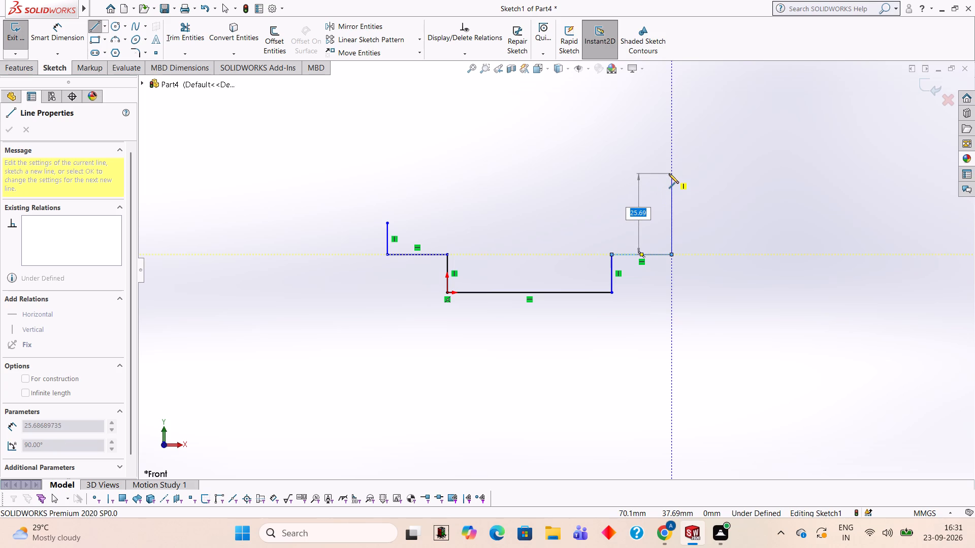
{"action": "type", "text": "10"}
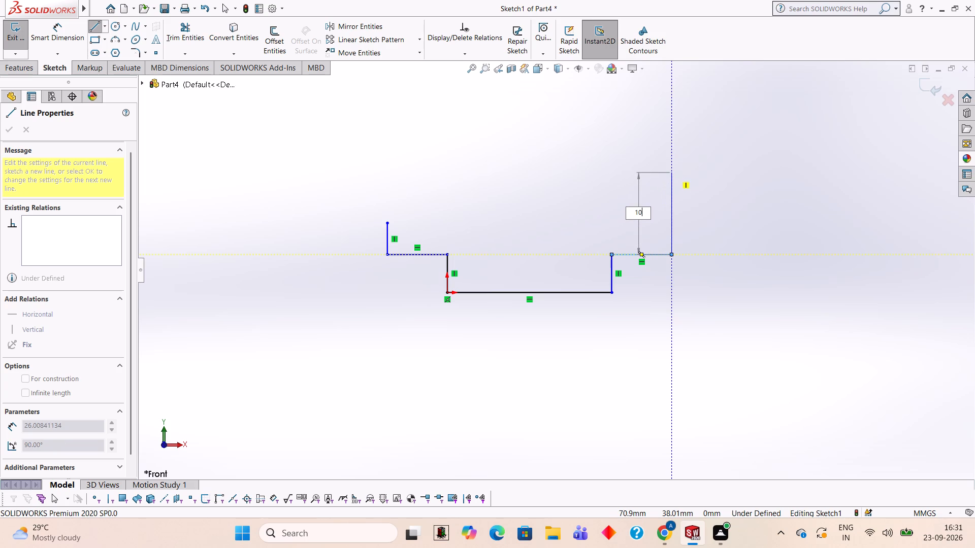
{"action": "key", "text": "Return"}
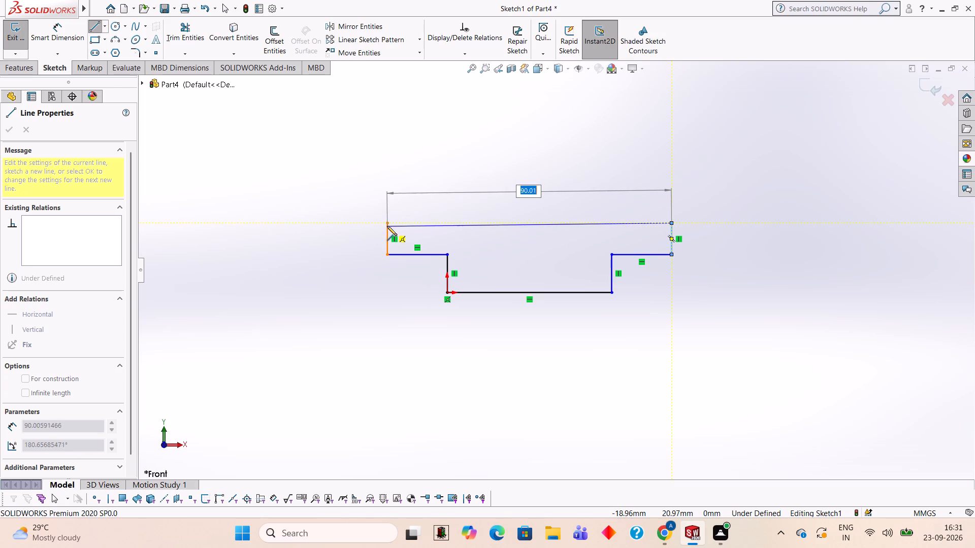
{"action": "key", "text": "Escape"}
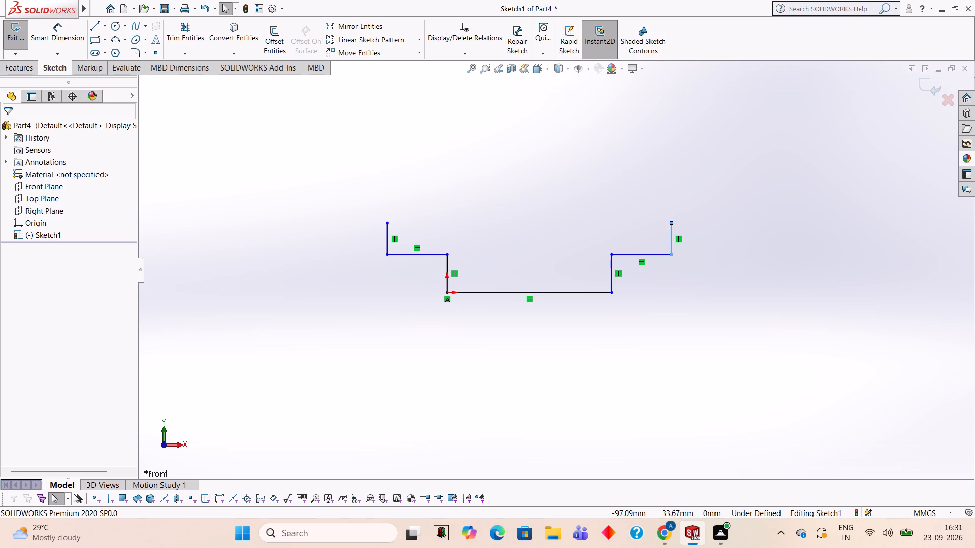
Draw a 34 mm vertical line upward from the midpoint of the bottom line.
{"action": "left_click", "coordinate": [97, 26]}
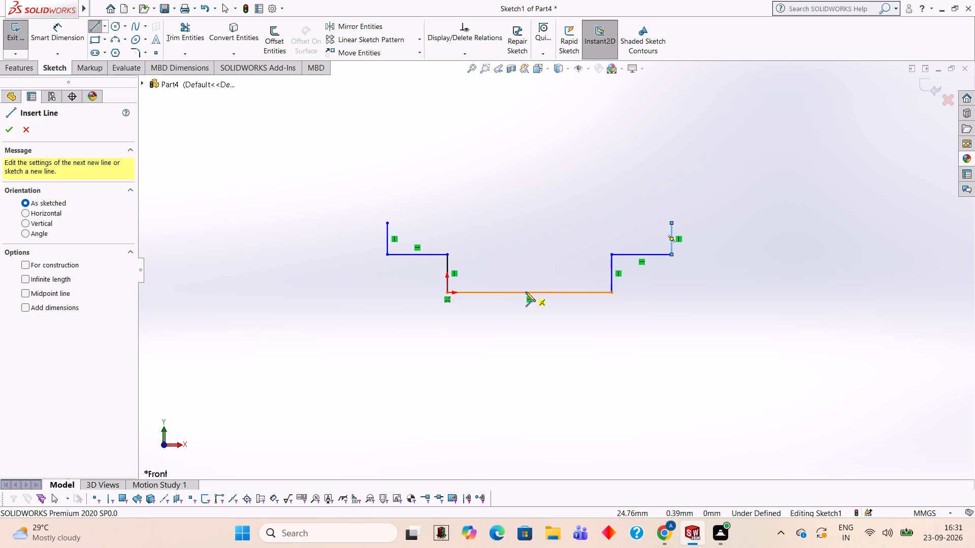
{"action": "left_click", "coordinate": [528, 291]}
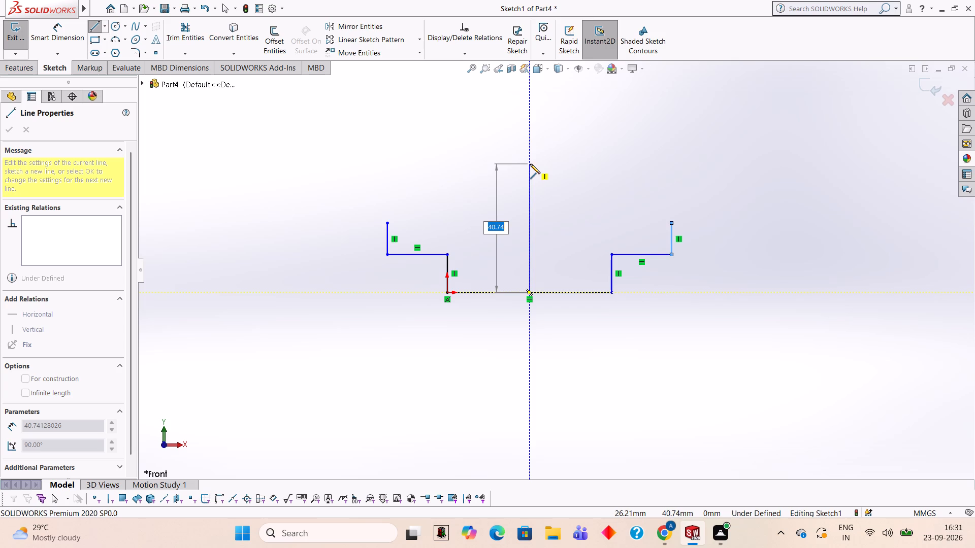
{"action": "type", "text": "34"}
{"action": "key", "text": "Return"}
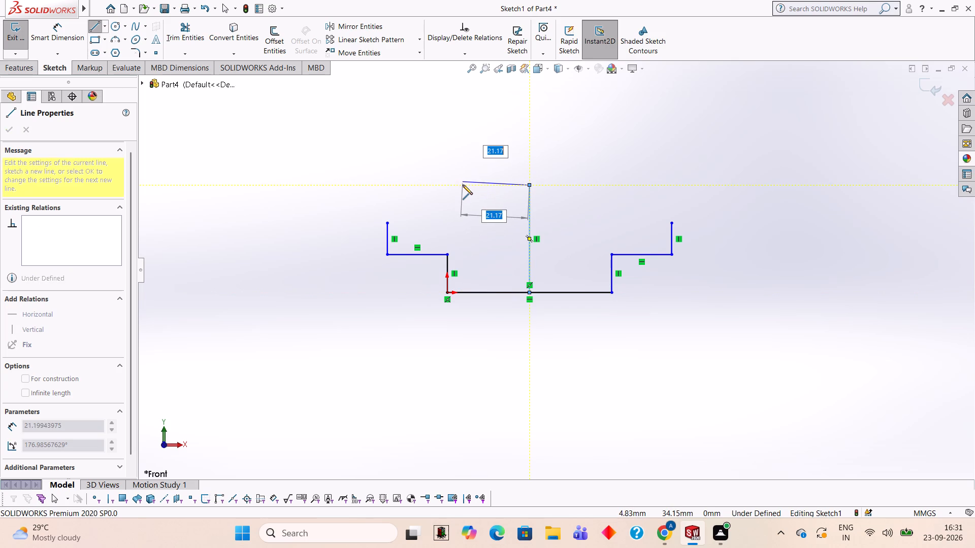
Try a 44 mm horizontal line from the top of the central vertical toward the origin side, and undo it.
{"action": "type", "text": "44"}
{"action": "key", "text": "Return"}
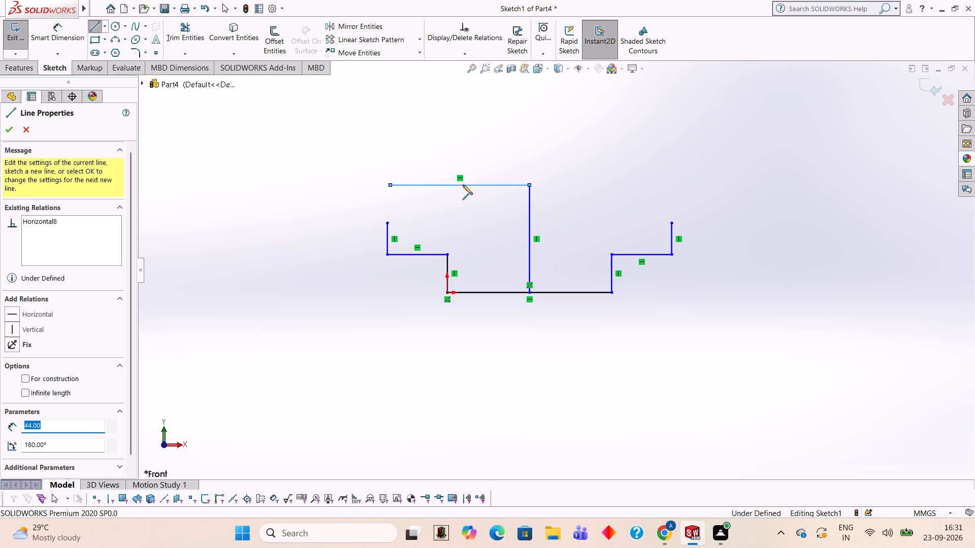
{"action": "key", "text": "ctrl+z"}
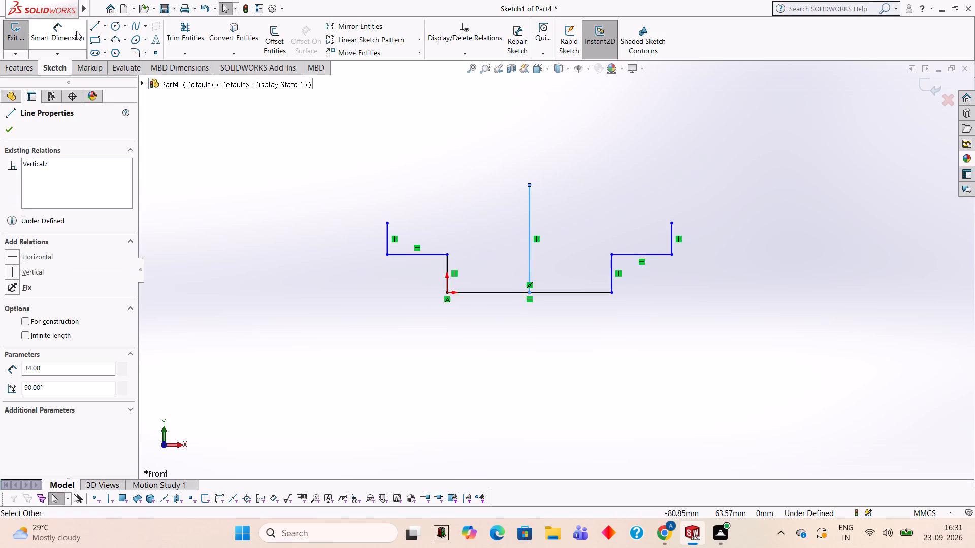
Draw a 22 mm horizontal line from the central vertical's top toward the origin side, followed by a 44 mm horizontal line back across it.
{"action": "left_click", "coordinate": [98, 29]}
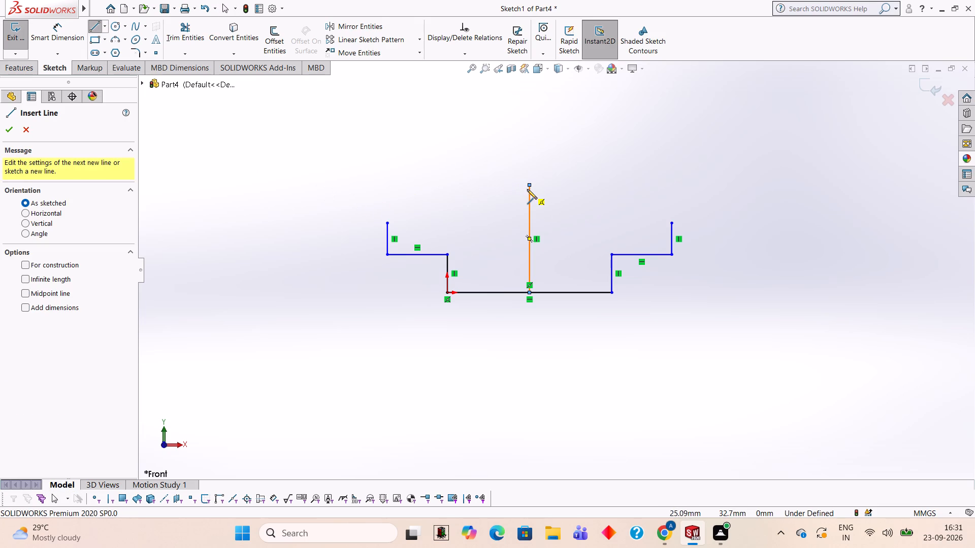
{"action": "left_click", "coordinate": [528, 182]}
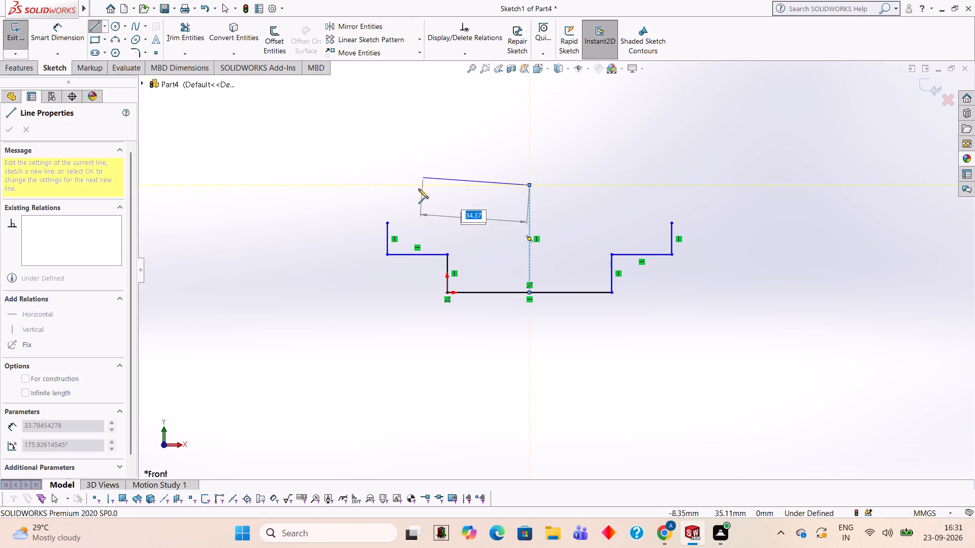
{"action": "type", "text": "22"}
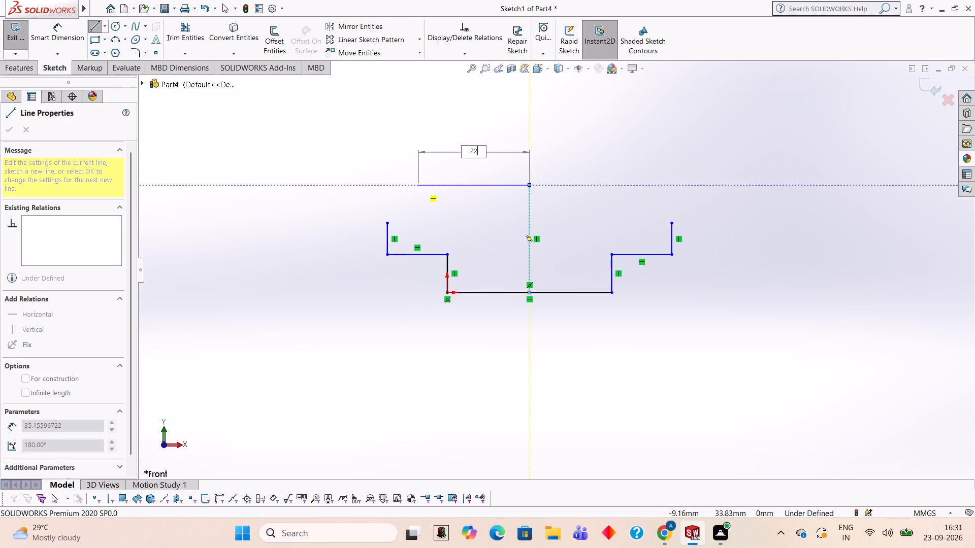
{"action": "key", "text": "Return"}
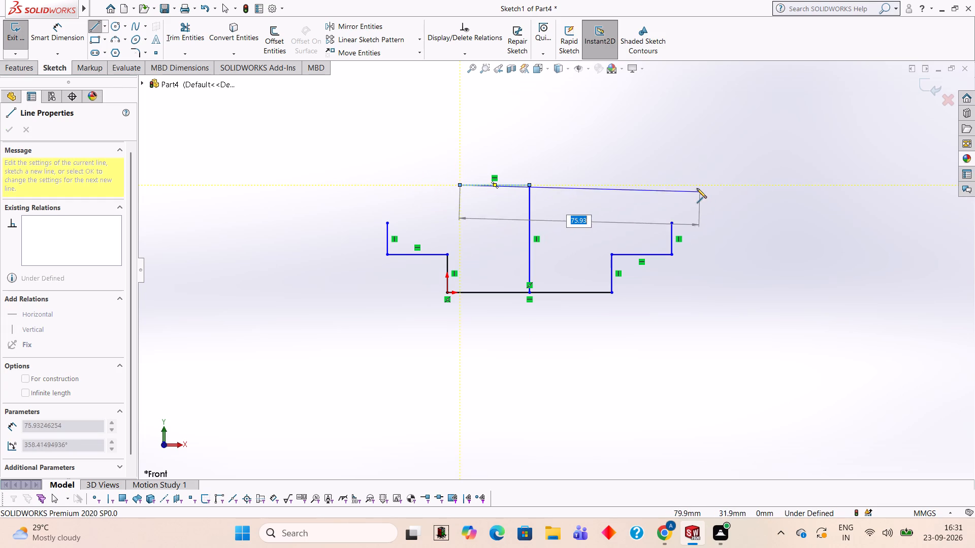
{"action": "type", "text": "44"}
{"action": "key", "text": "Return"}
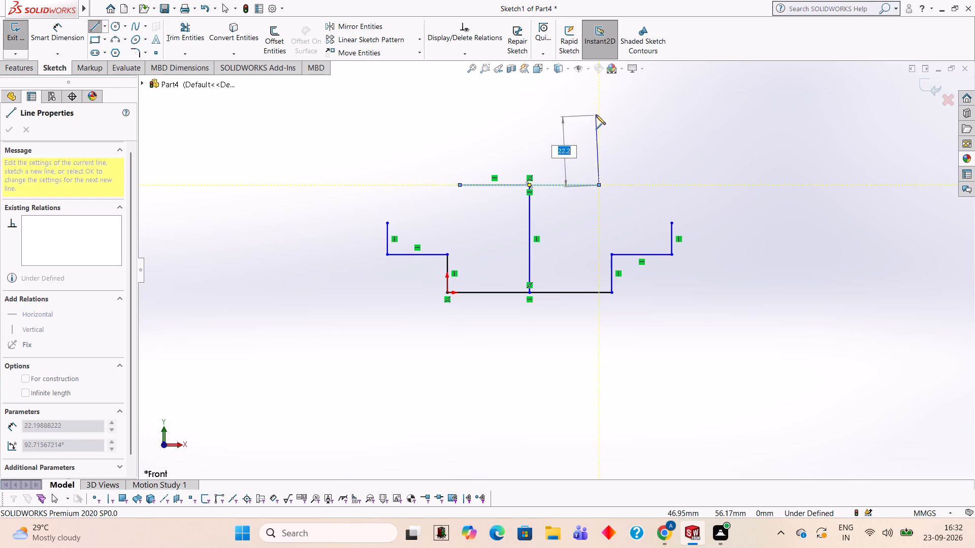
Draw a 26 mm vertical line upward from each end of the 44 mm horizontal line, starting with the far end.
{"action": "type", "text": "26"}
{"action": "key", "text": "Return"}
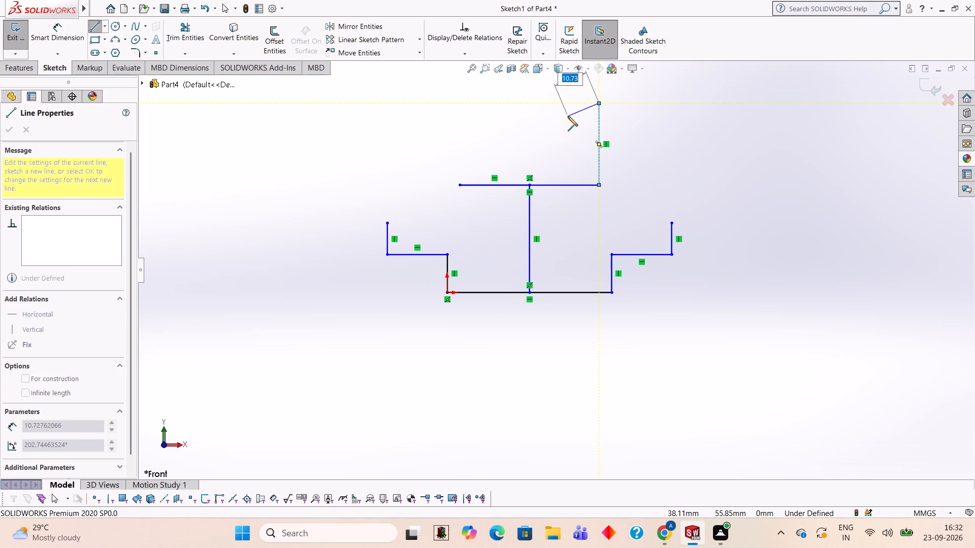
{"action": "key", "text": "Escape"}
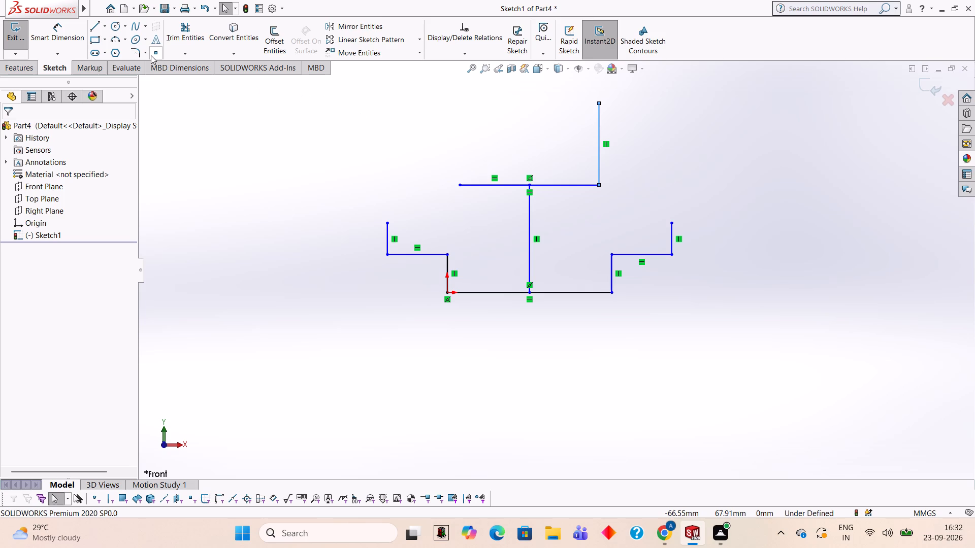
{"action": "left_click", "coordinate": [97, 22]}
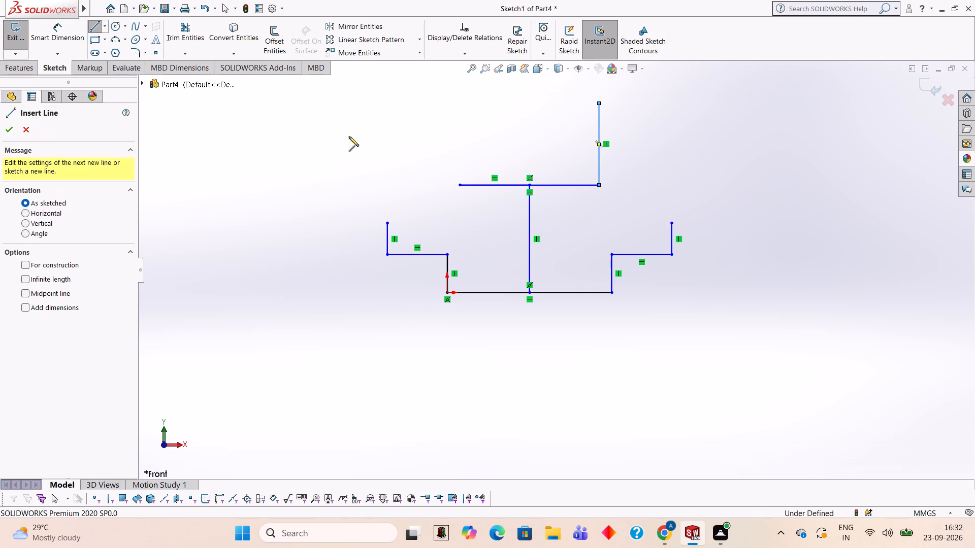
{"action": "left_click", "coordinate": [458, 185]}
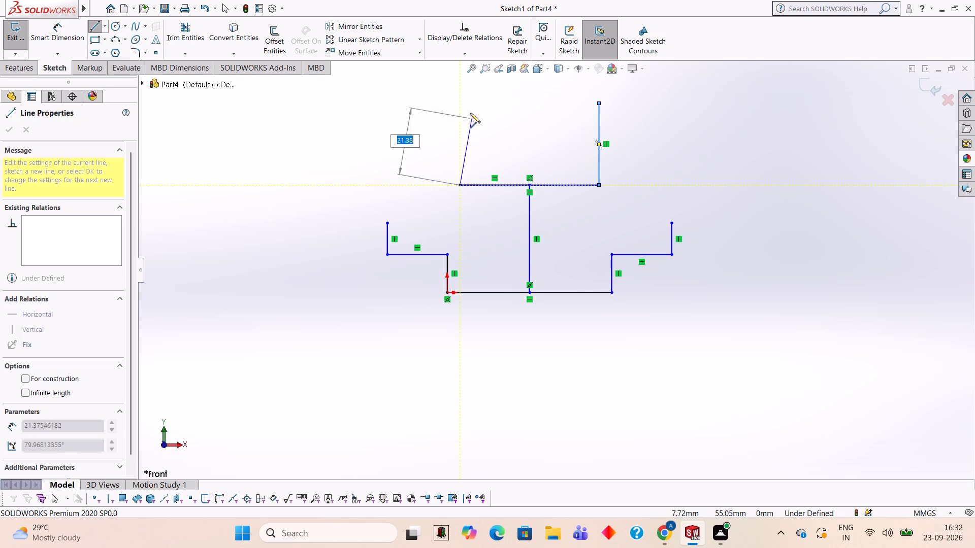
{"action": "type", "text": "26"}
{"action": "key", "text": "Return"}
{"action": "key", "text": "Escape"}
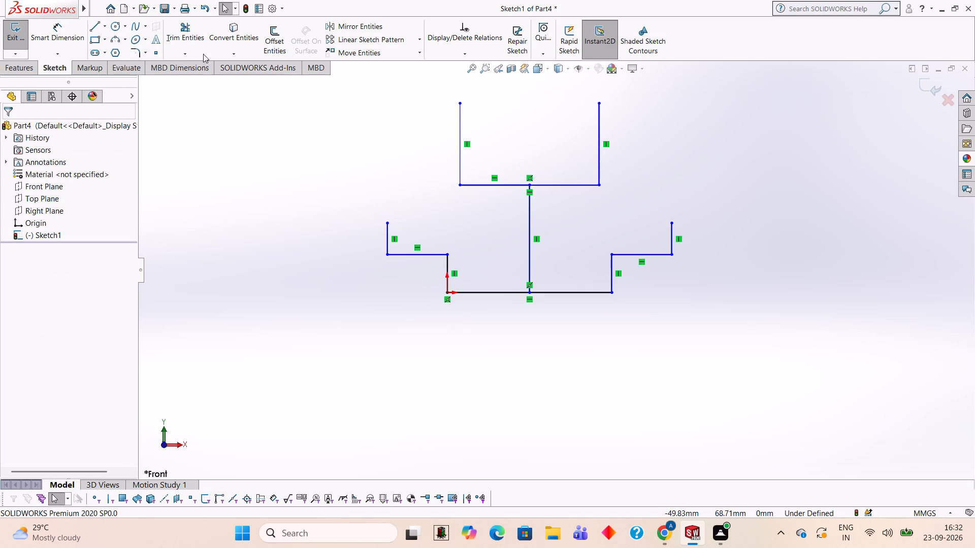
Trim away the overlapping horizontal lines between the two 26 mm verticals and the central 34 mm vertical.
{"action": "left_click", "coordinate": [180, 23]}
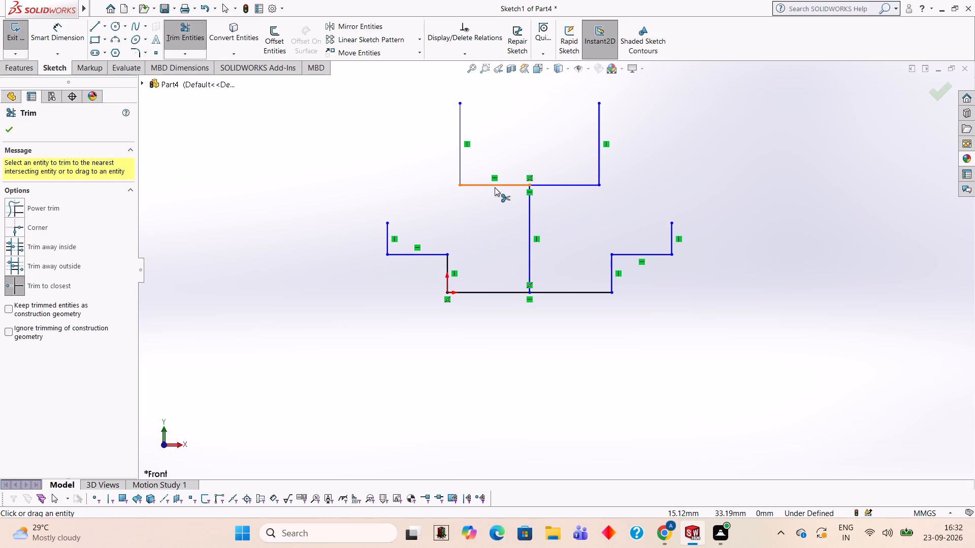
{"action": "left_click", "coordinate": [496, 184]}
{"action": "left_click", "coordinate": [570, 188]}
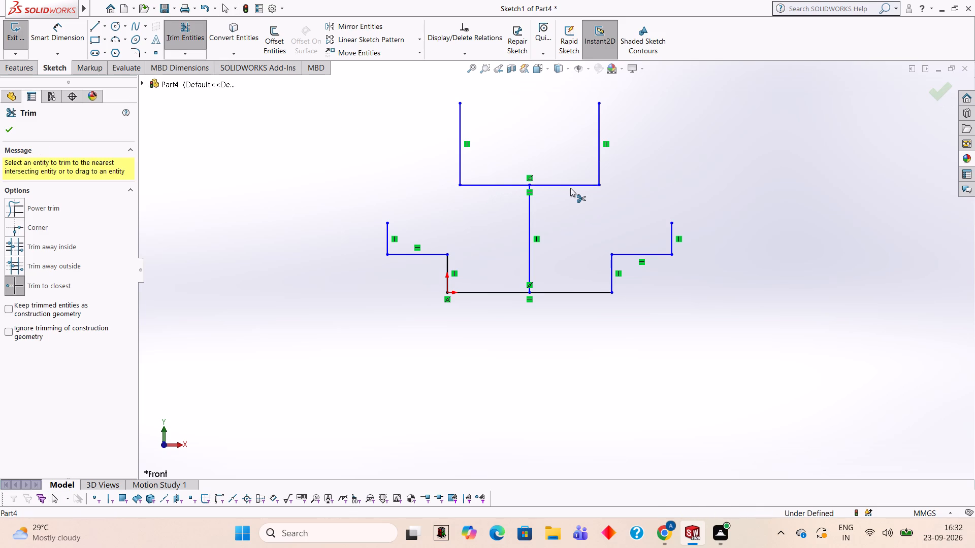
{"action": "left_click", "coordinate": [513, 187]}
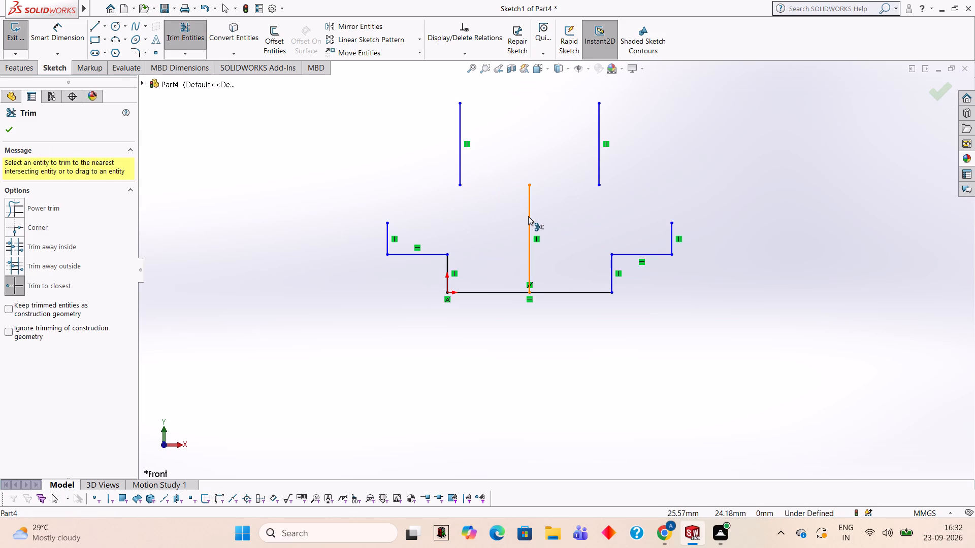
{"action": "left_click", "coordinate": [528, 216]}
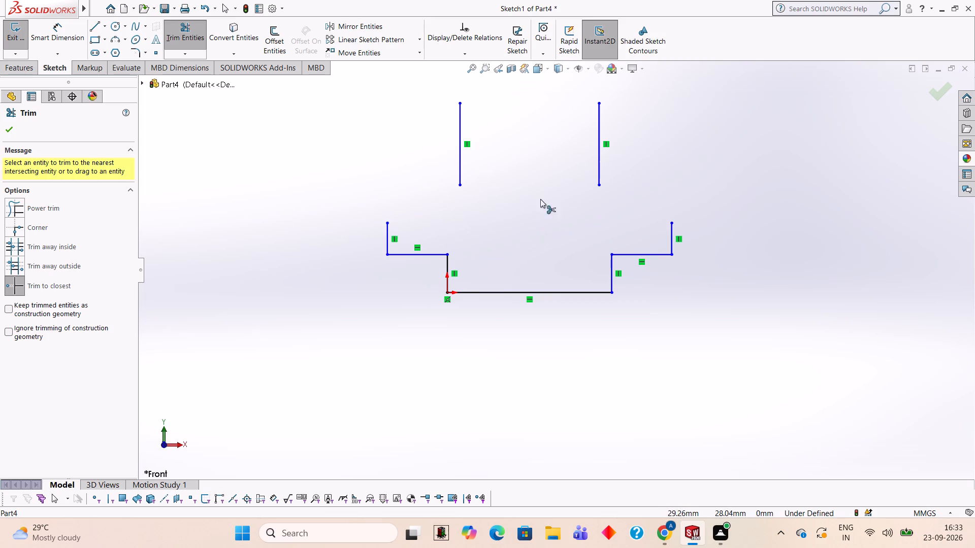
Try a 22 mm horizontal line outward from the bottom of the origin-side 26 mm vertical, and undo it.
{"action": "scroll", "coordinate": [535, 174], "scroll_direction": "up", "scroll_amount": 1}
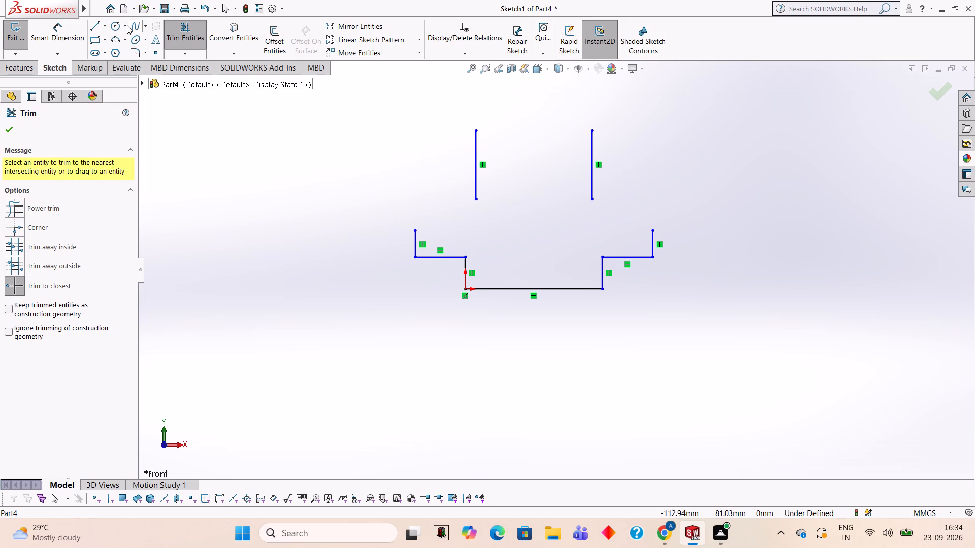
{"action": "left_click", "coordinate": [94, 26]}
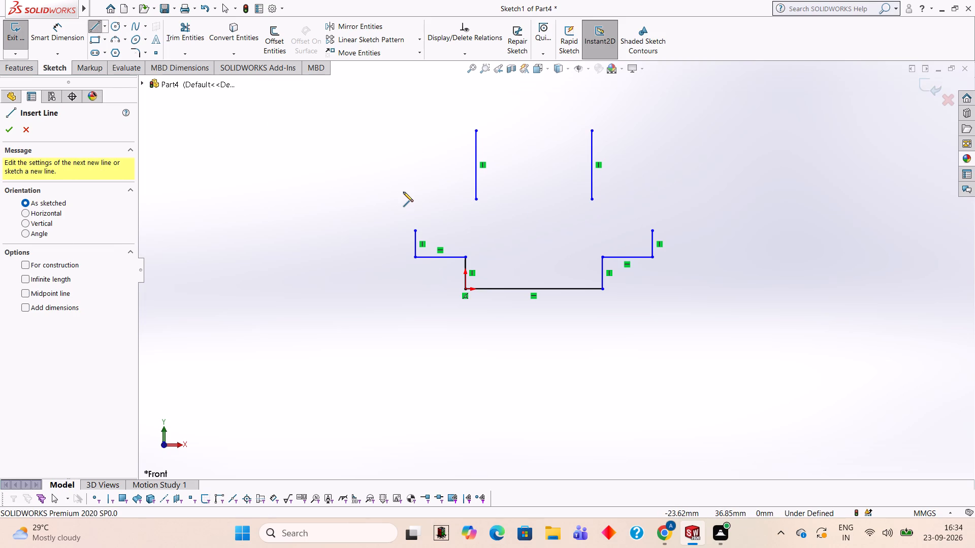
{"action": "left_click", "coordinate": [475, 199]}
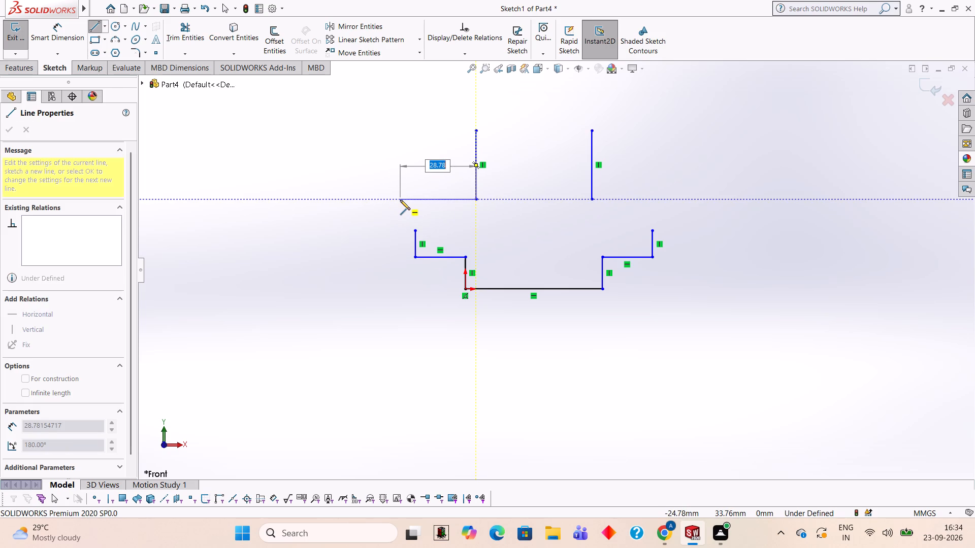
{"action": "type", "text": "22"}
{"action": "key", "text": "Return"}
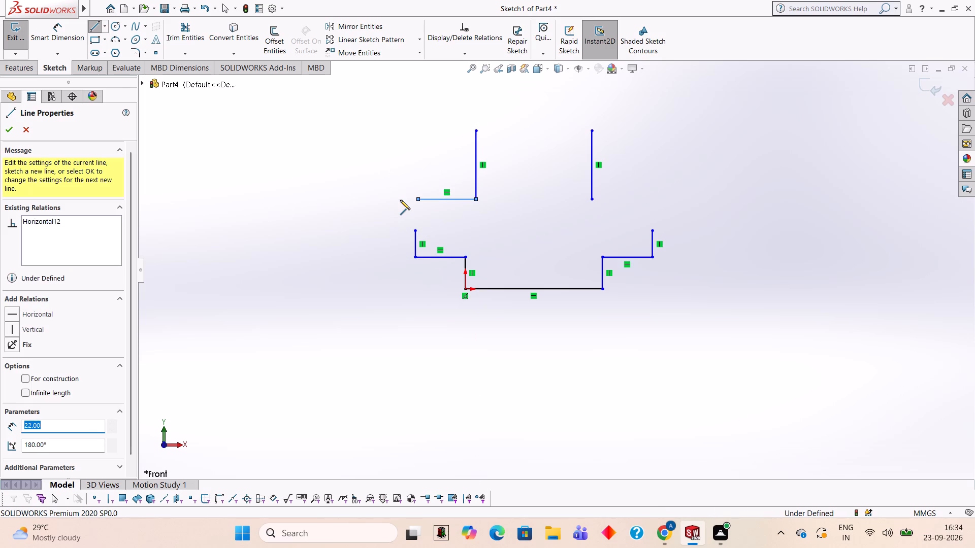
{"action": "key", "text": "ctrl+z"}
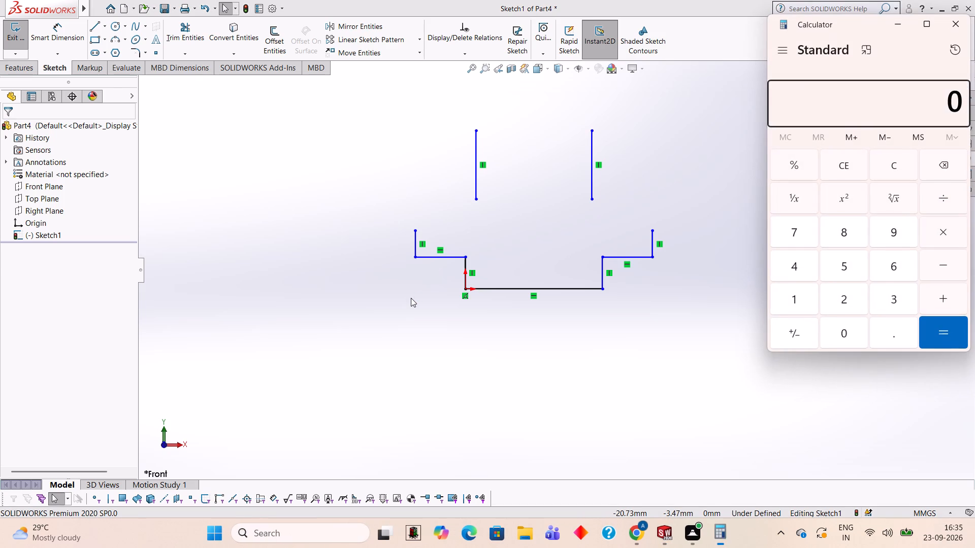
Switch to Calculator, work out 90 minus 60, and close it.
{"action": "type", "text": "90-60"}
{"action": "key", "text": "Return"}
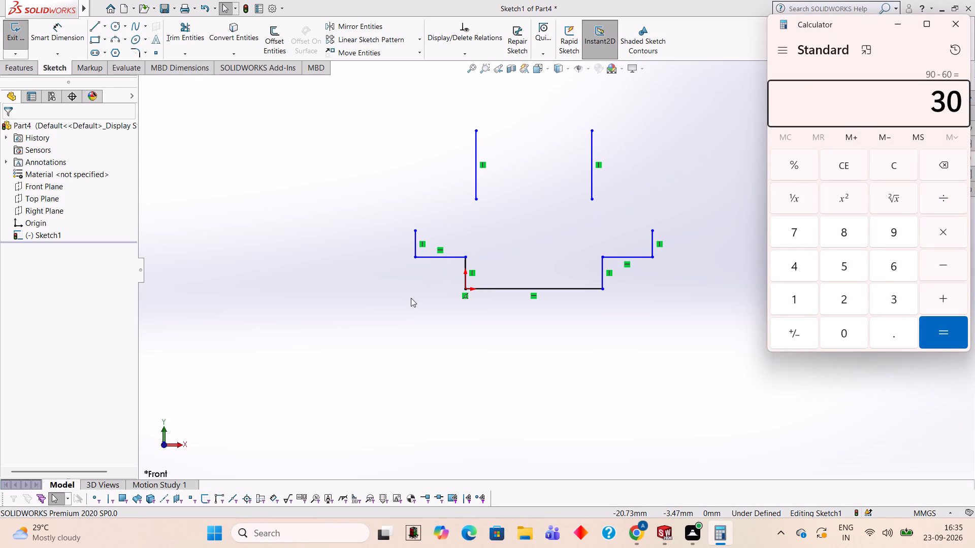
{"action": "left_click", "coordinate": [968, 30]}
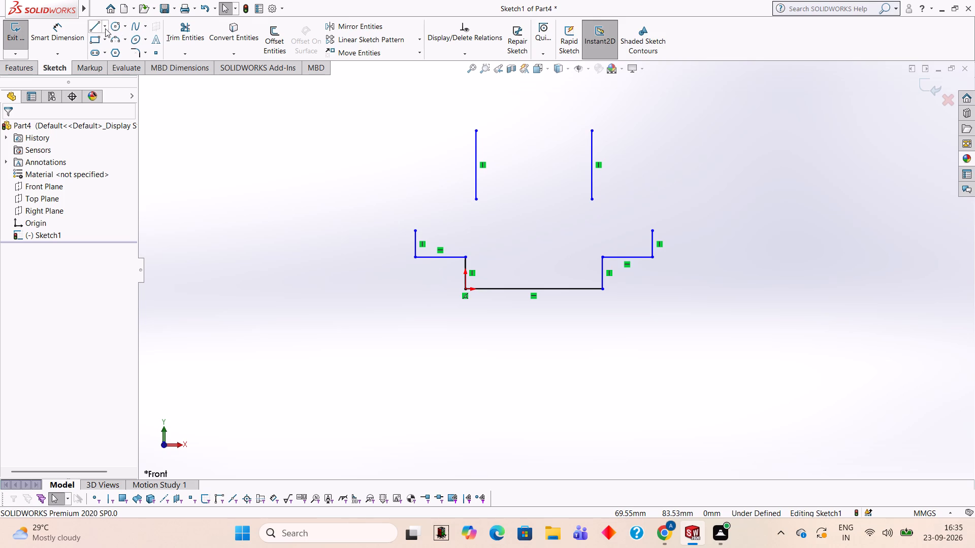
Draw a 15 mm horizontal line outward from the origin-side 26 mm vertical's bottom, followed by a sloped line to the top of the 10 mm vertical.
{"action": "left_click", "coordinate": [92, 27]}
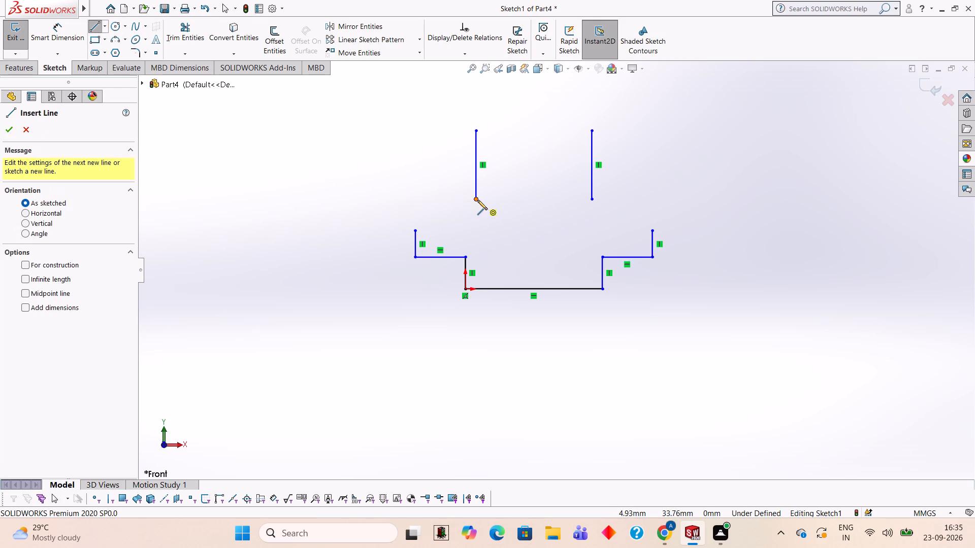
{"action": "left_click", "coordinate": [477, 200]}
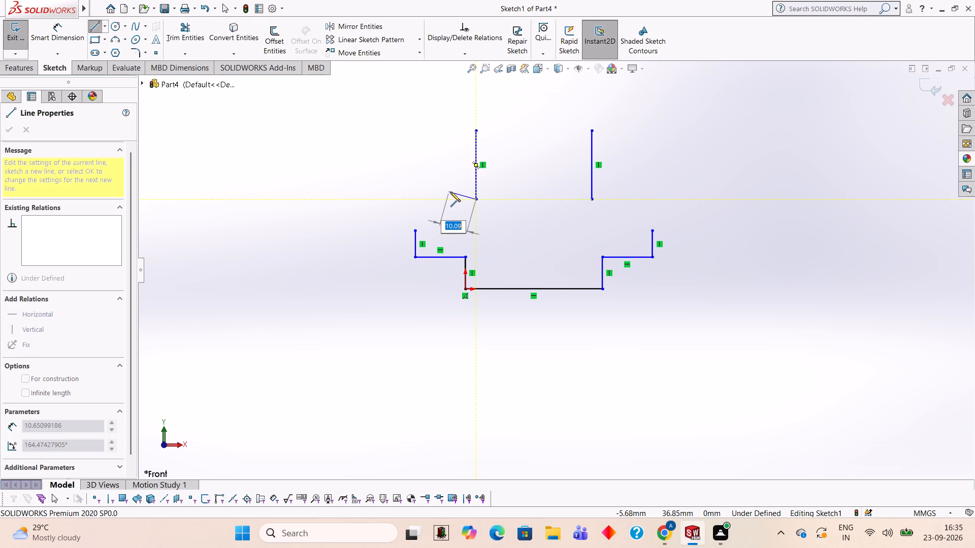
{"action": "type", "text": "15"}
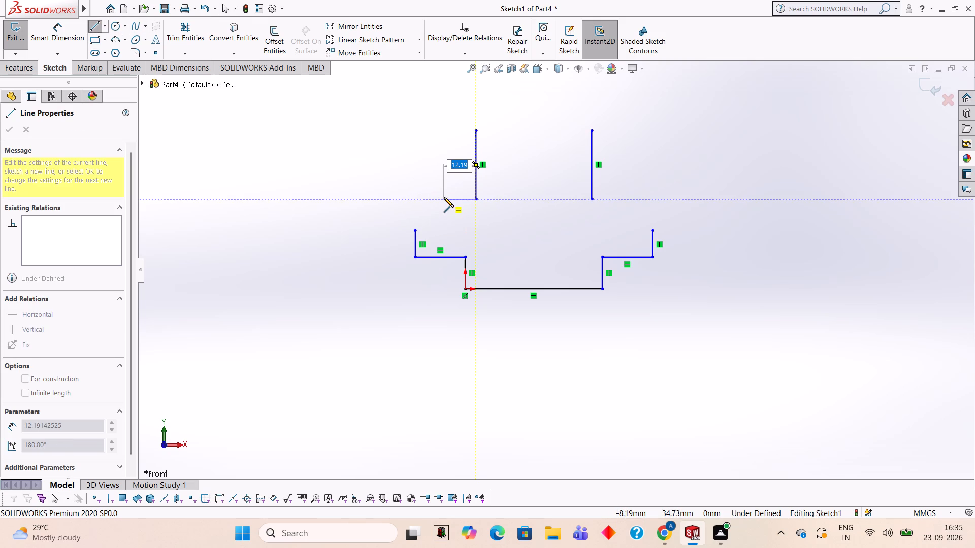
{"action": "type", "text": "15"}
{"action": "key", "text": "Return"}
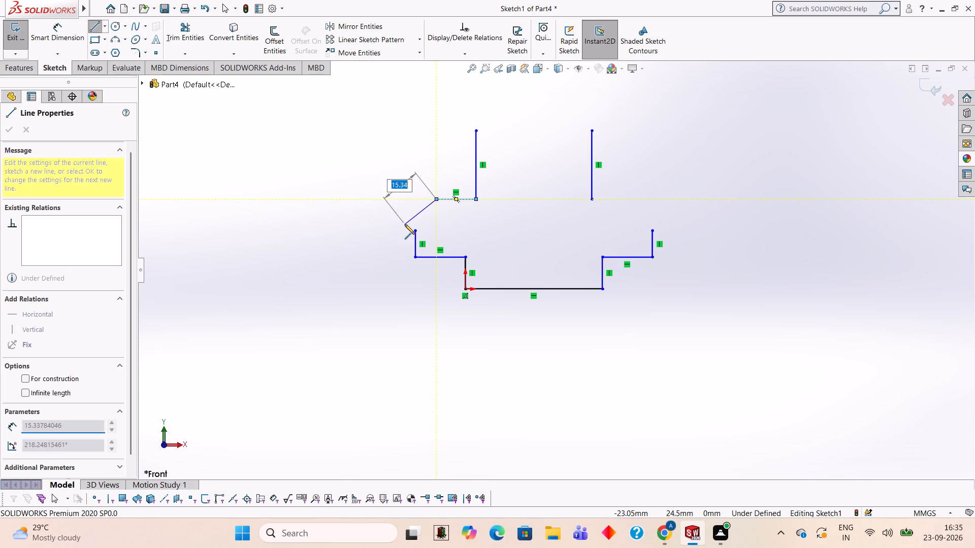
{"action": "left_click", "coordinate": [413, 229]}
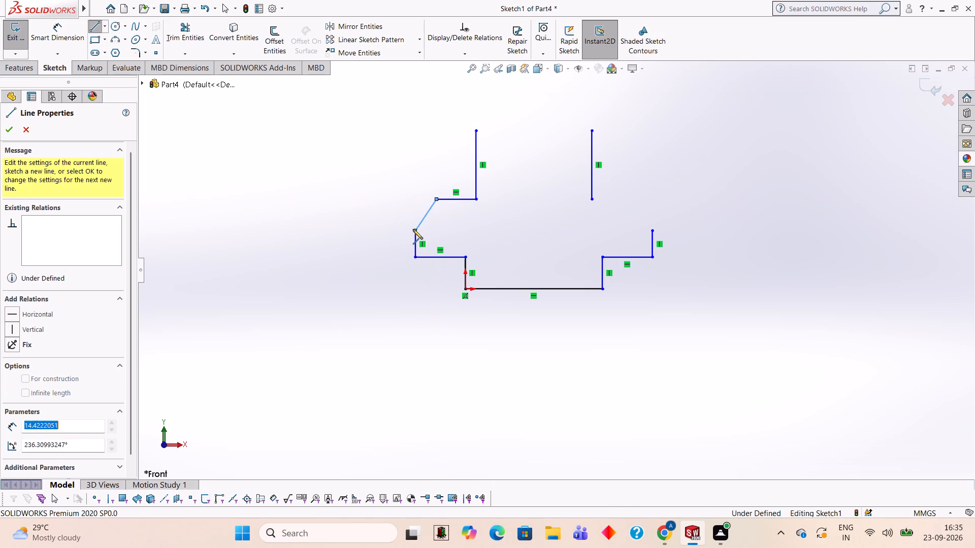
{"action": "key", "text": "Escape"}
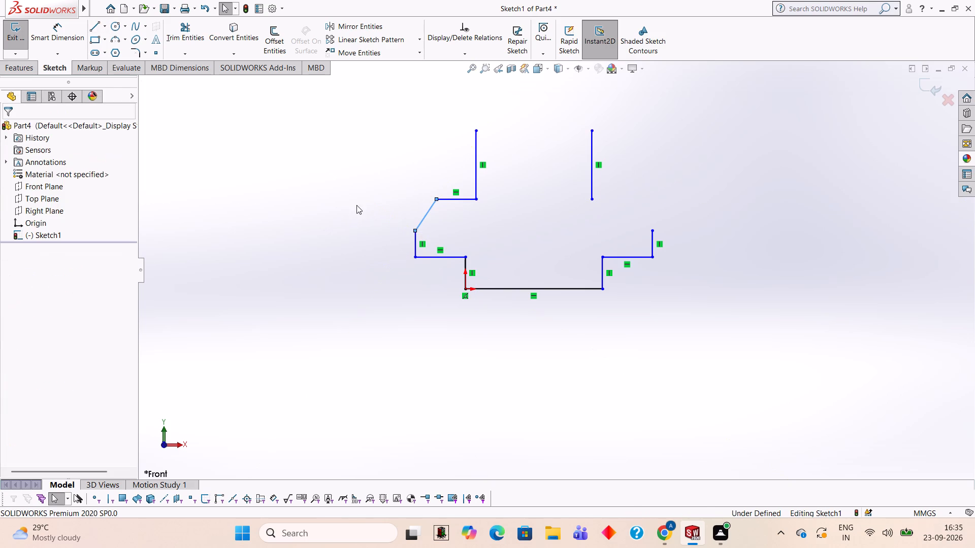
Draw the matching 15 mm horizontal line outward from the far 26 mm vertical's bottom and the sloped line to the far 10 mm vertical's top.
{"action": "left_click", "coordinate": [97, 23]}
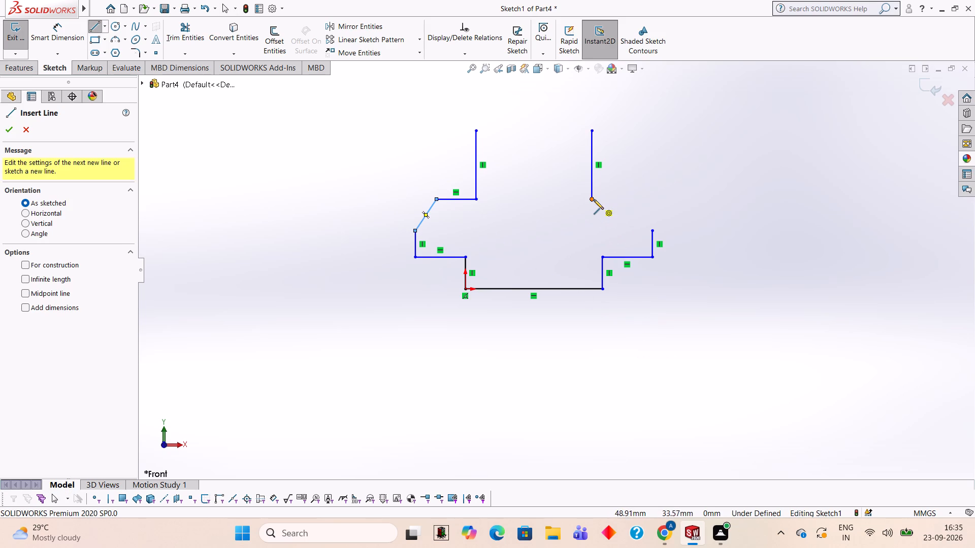
{"action": "left_click", "coordinate": [592, 198]}
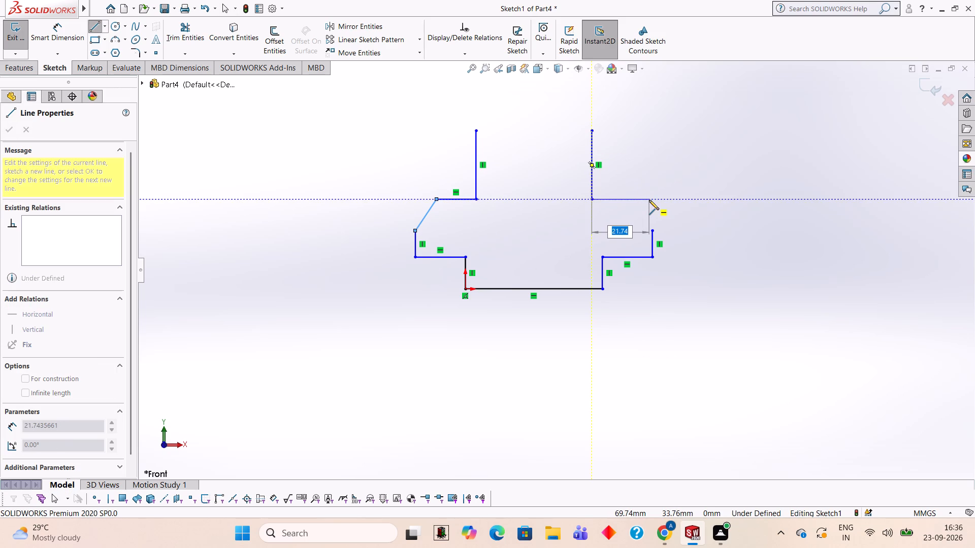
{"action": "type", "text": "15"}
{"action": "key", "text": "Return"}
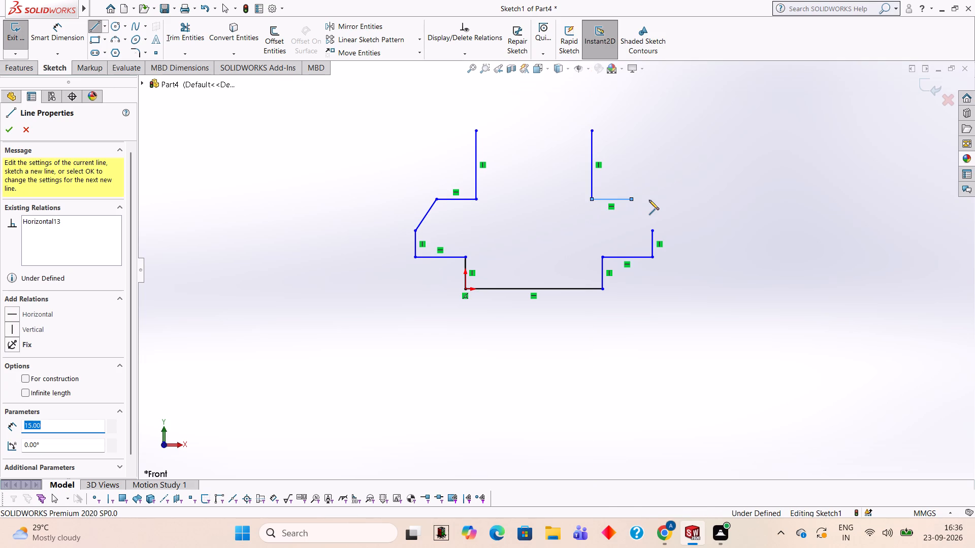
{"action": "left_click", "coordinate": [651, 230]}
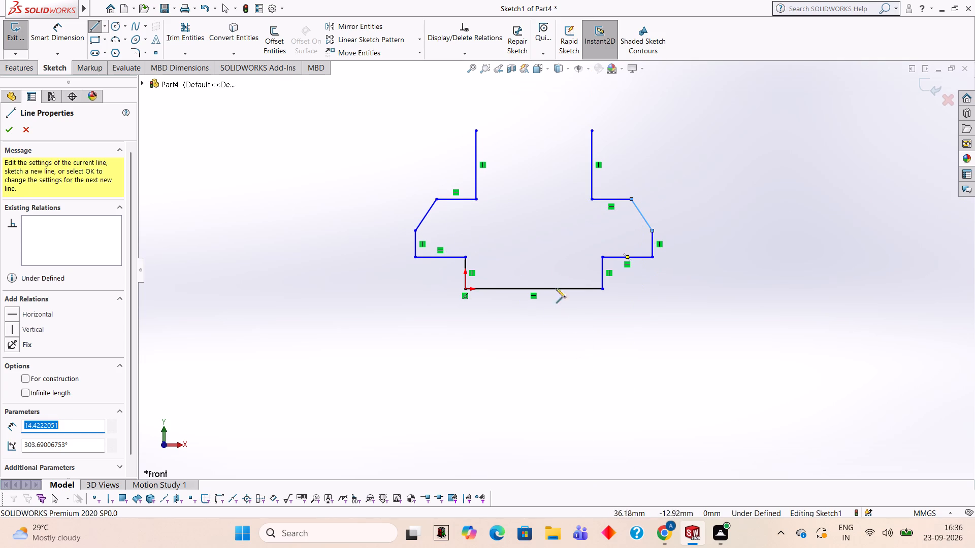
{"action": "key", "text": "Escape"}
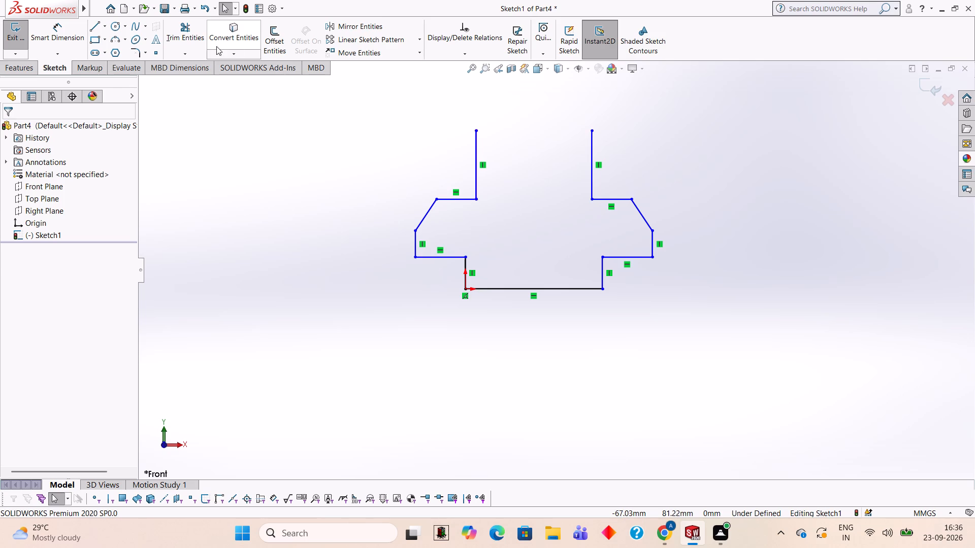
Close the profile with a 44 mm horizontal line joining the top ends of the two 26 mm verticals.
{"action": "left_click", "coordinate": [97, 23]}
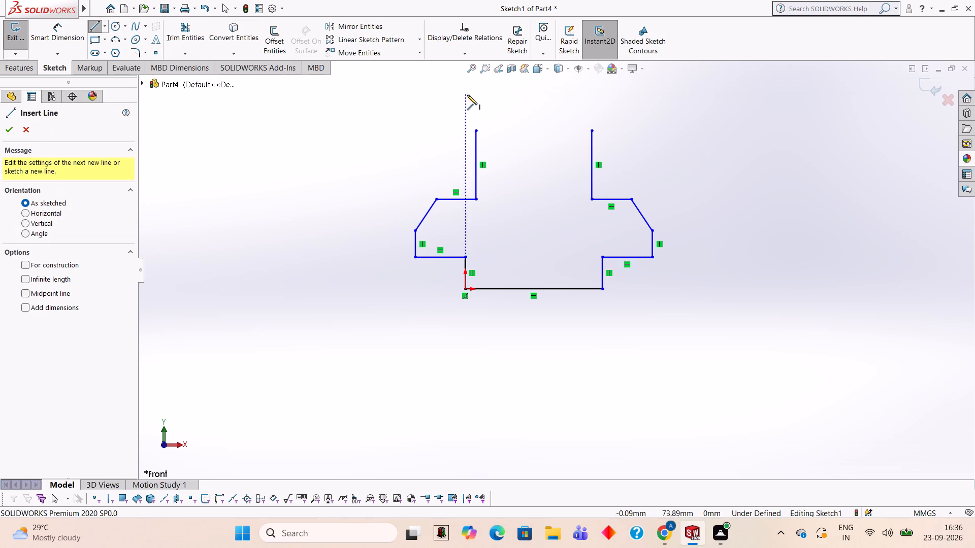
{"action": "left_click", "coordinate": [475, 129]}
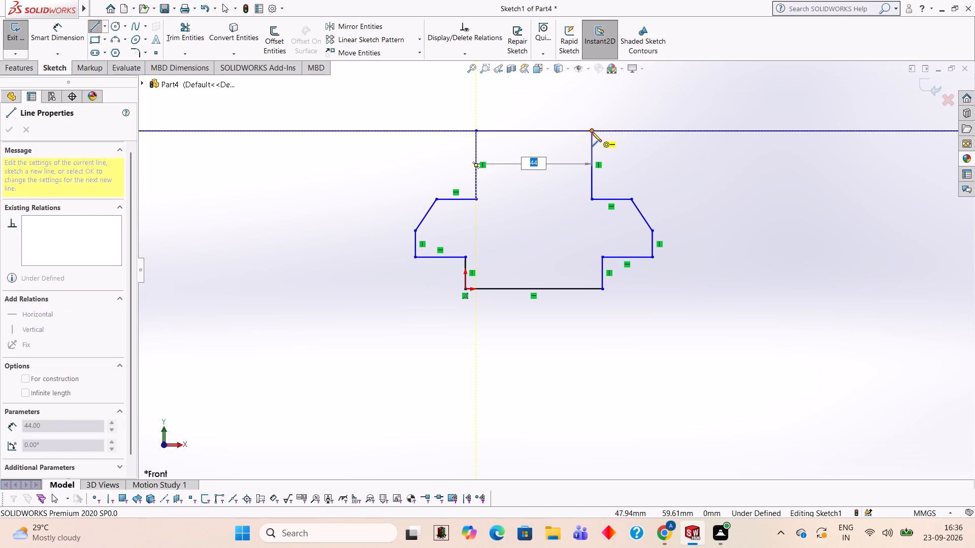
{"action": "left_click", "coordinate": [592, 132]}
{"action": "key", "text": "Escape"}
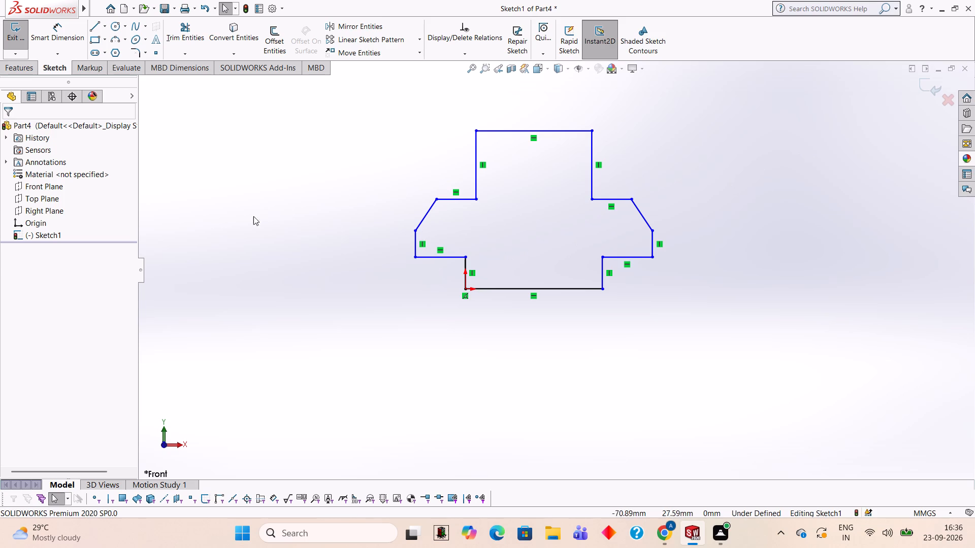
Extrude the closed stepped profile as a blind boss 50 mm deep.
{"action": "left_click", "coordinate": [32, 67]}
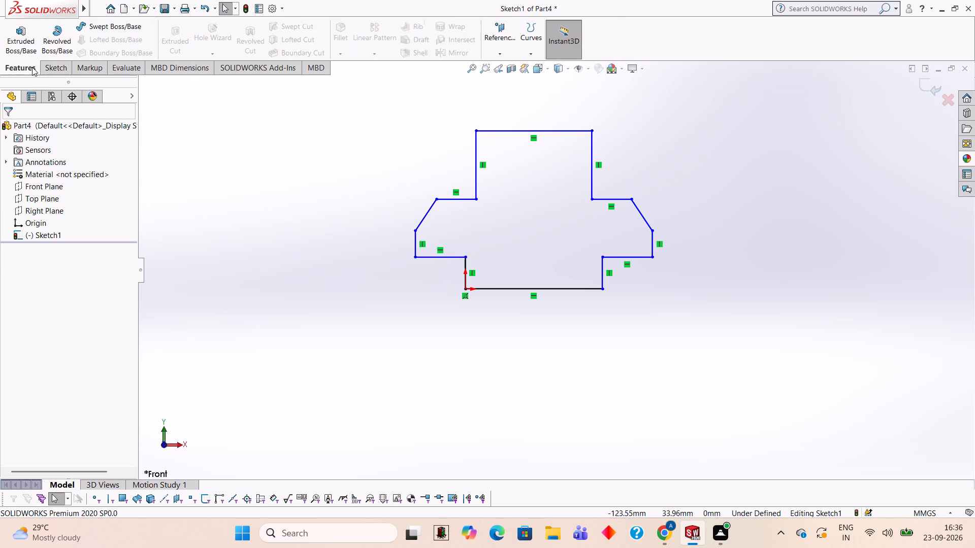
{"action": "left_click", "coordinate": [27, 48]}
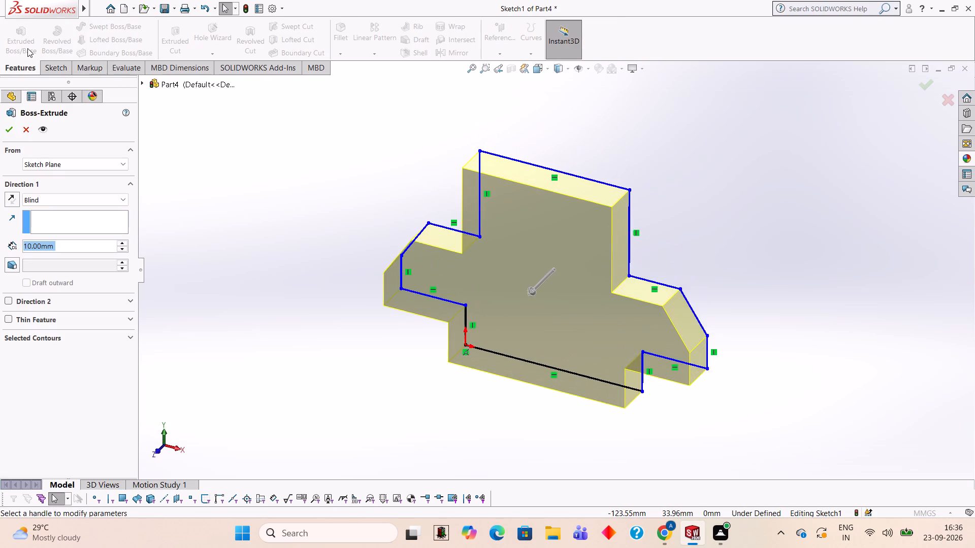
{"action": "type", "text": "50"}
{"action": "key", "text": "Return"}
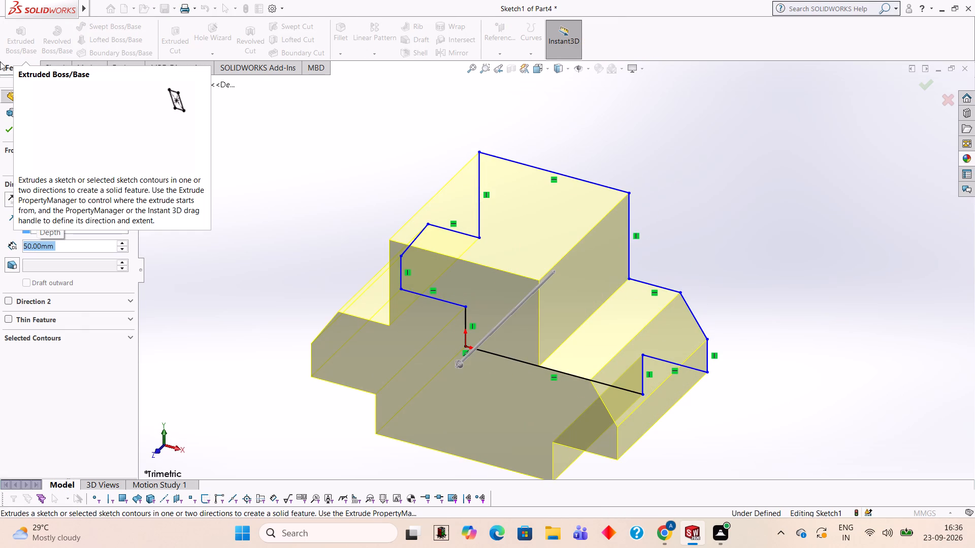
{"action": "left_click", "coordinate": [10, 127]}
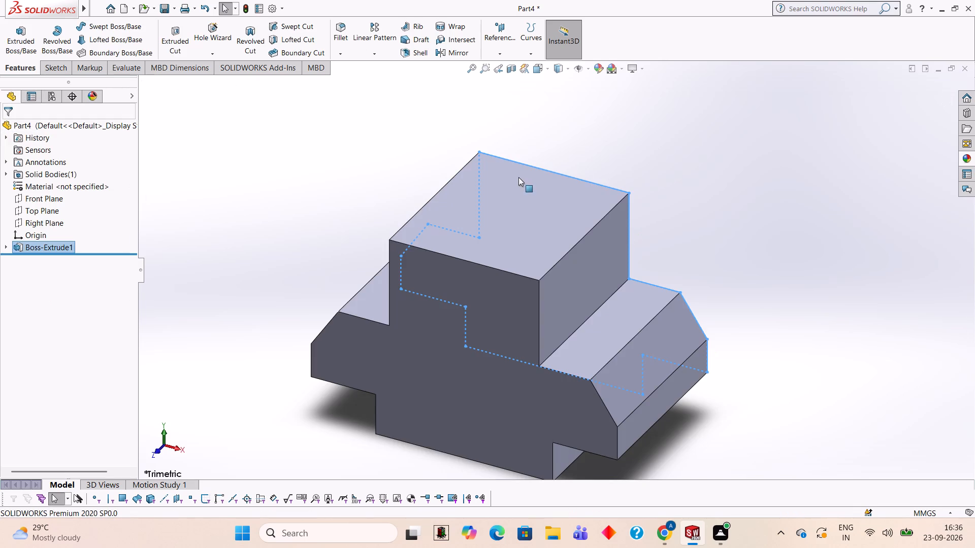
{"action": "left_click", "coordinate": [695, 167]}
On the solid's front stepped face, sketch a 30 mm diameter circle centred on the midpoint of the top edge.
{"action": "scroll", "coordinate": [706, 303], "scroll_direction": "up", "scroll_amount": 1}
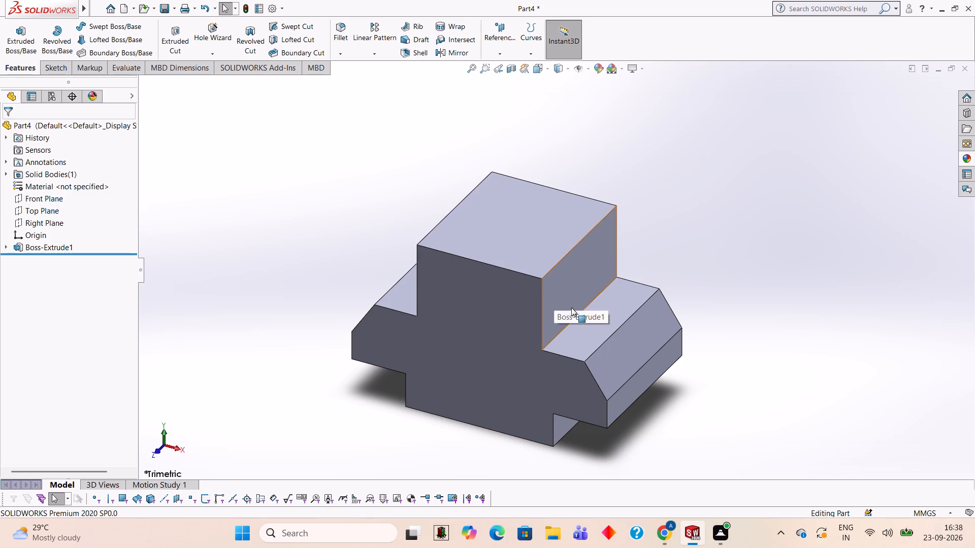
{"action": "left_click", "coordinate": [488, 342]}
{"action": "left_click", "coordinate": [532, 313]}
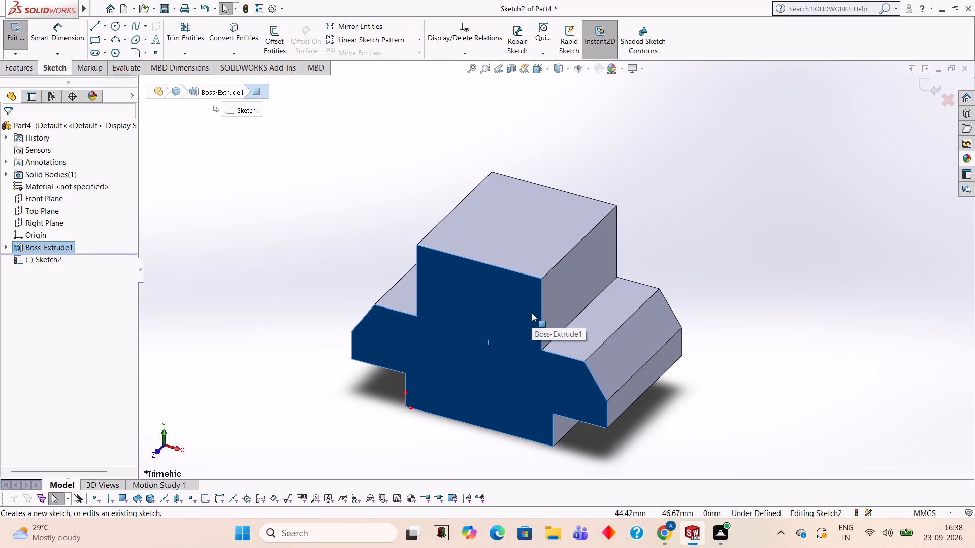
{"action": "key", "text": "ctrl+8"}
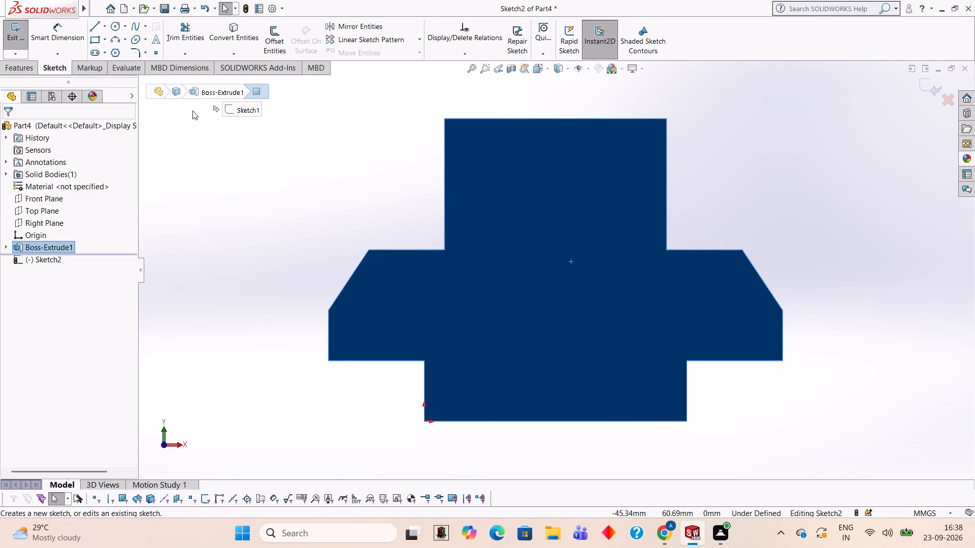
{"action": "left_click", "coordinate": [111, 28]}
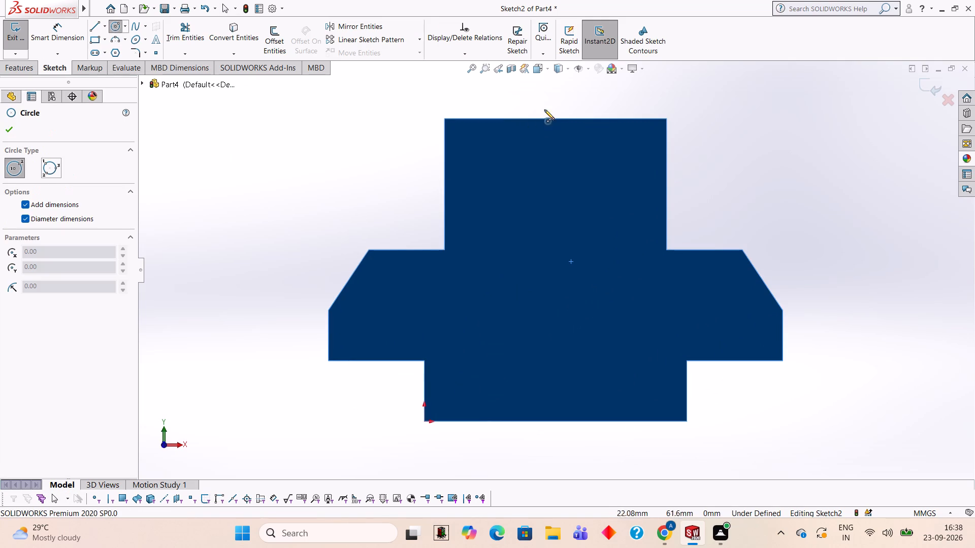
{"action": "left_click", "coordinate": [555, 120]}
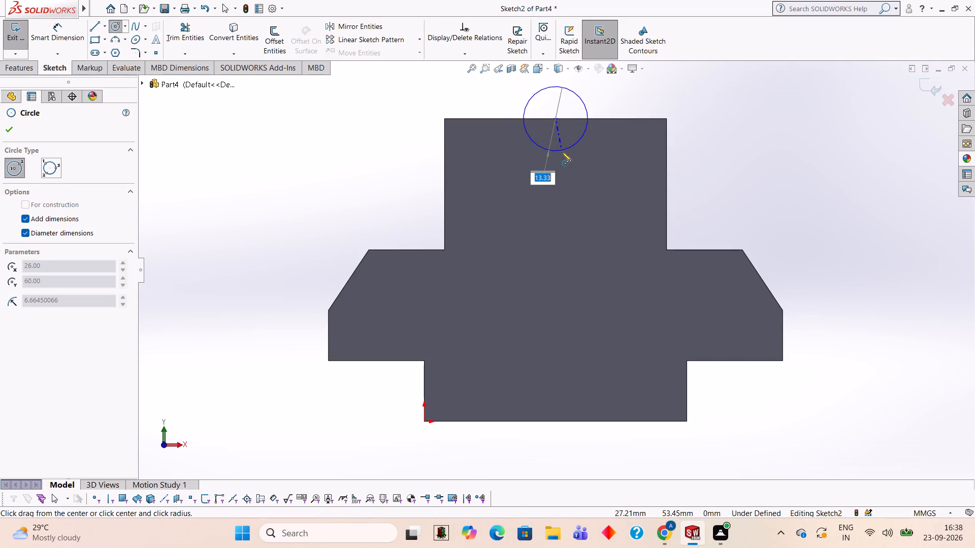
{"action": "key", "text": "1"}
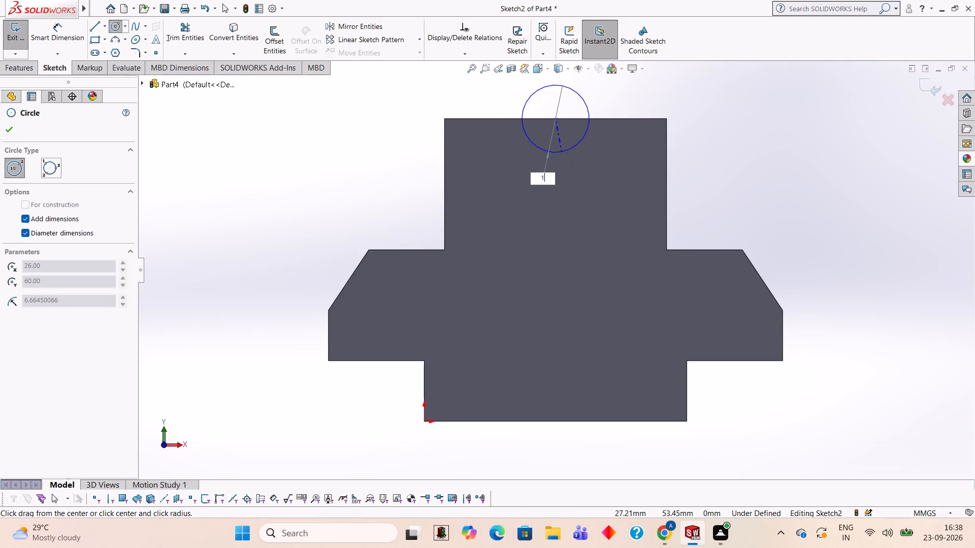
{"action": "key", "text": "BackSpace"}
{"action": "type", "text": "30"}
{"action": "key", "text": "Return"}
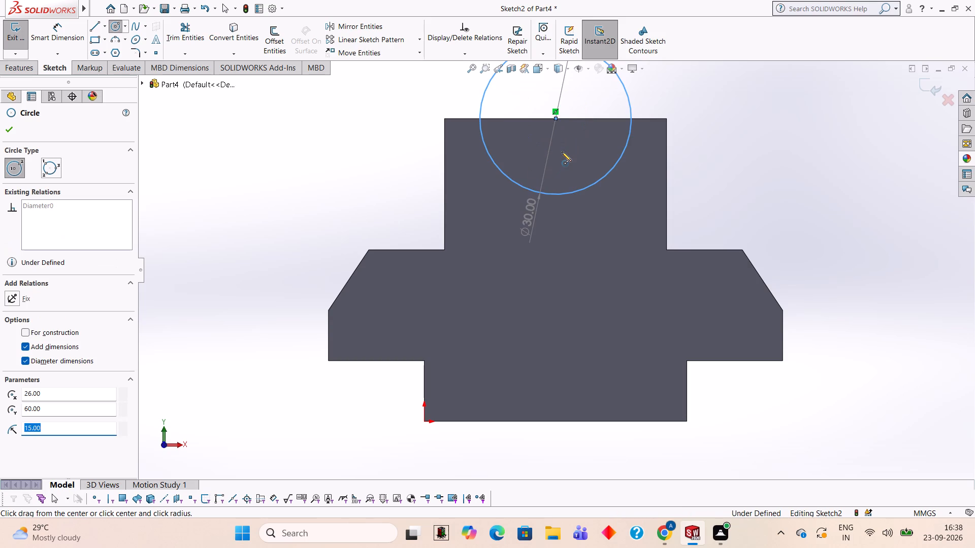
Draw a 30 mm line across the circle's diameter along the face's top edge.
{"action": "middle_click_drag", "start_coordinate": [769, 144], "coordinate": [757, 211]}
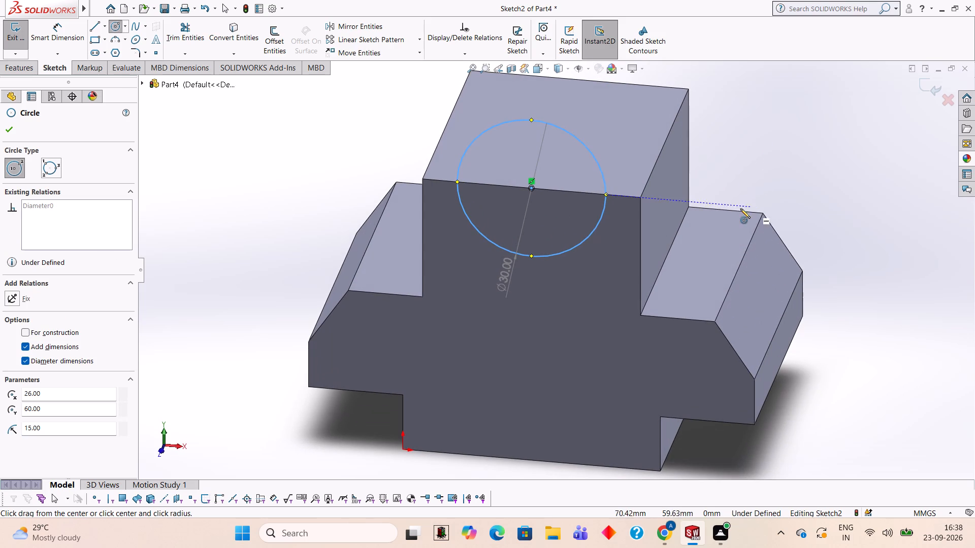
{"action": "left_click", "coordinate": [95, 30]}
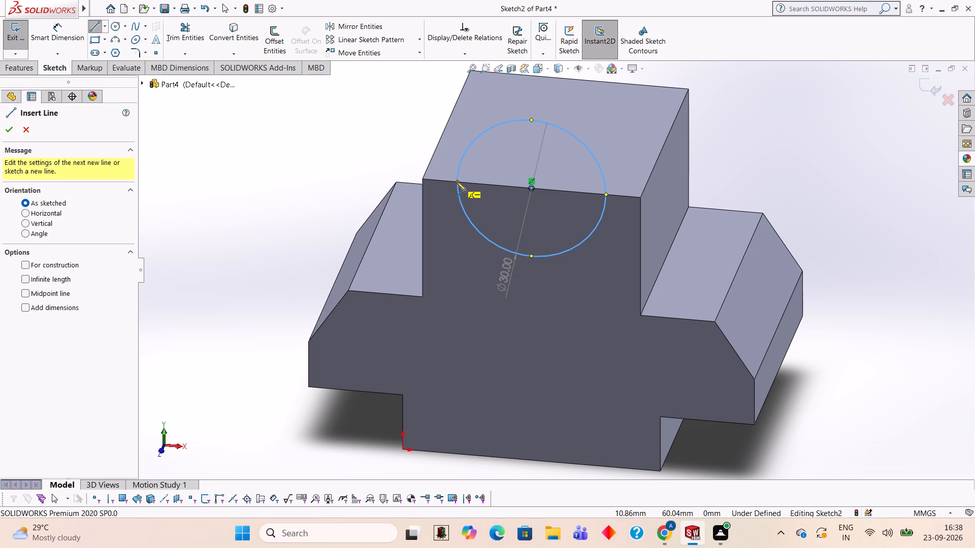
{"action": "left_click", "coordinate": [457, 182]}
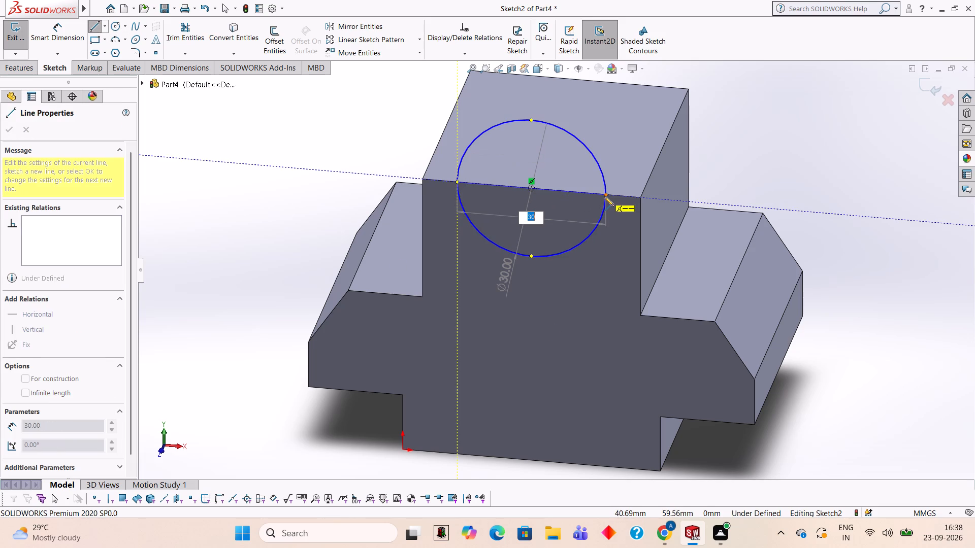
{"action": "left_click", "coordinate": [606, 195]}
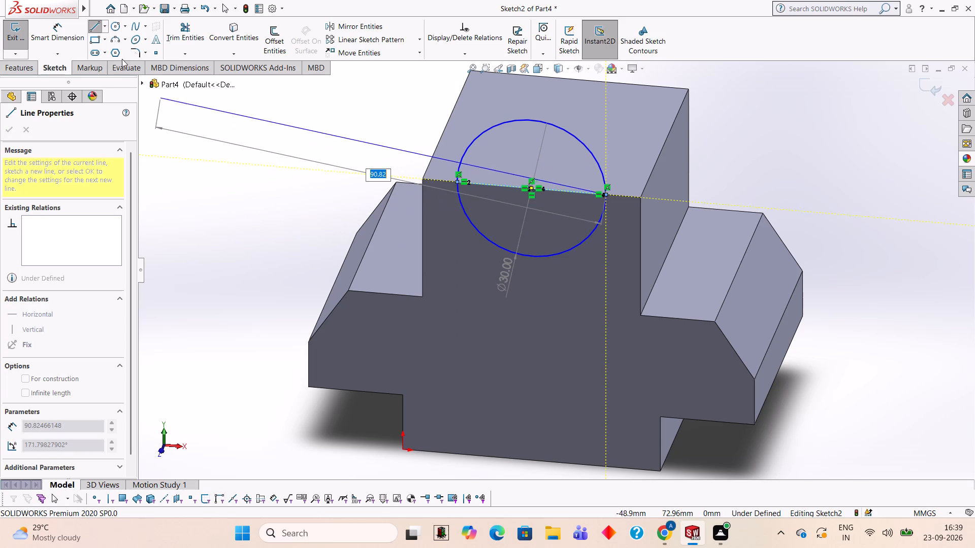
Trim away the half of the circle above the face's top edge using Trim to closest.
{"action": "left_click", "coordinate": [179, 38]}
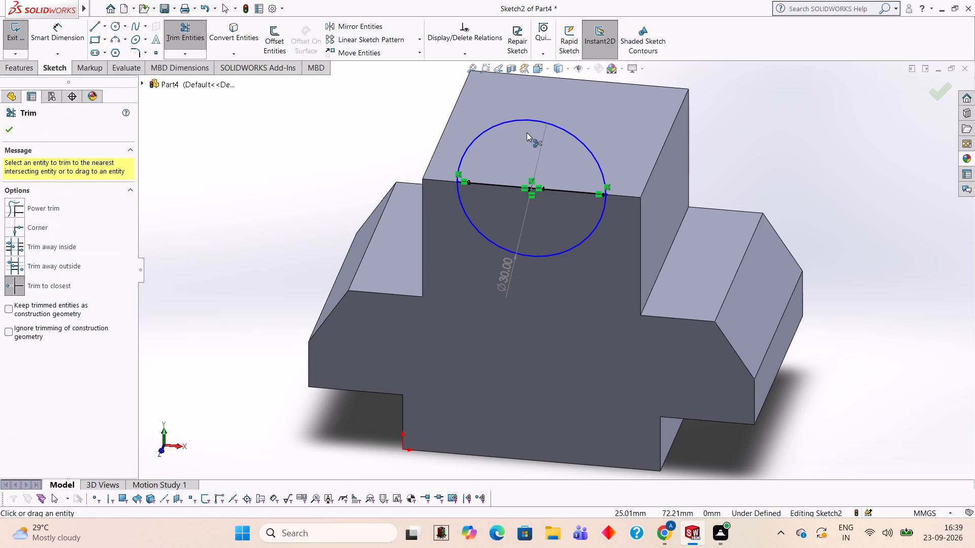
{"action": "left_click", "coordinate": [523, 120]}
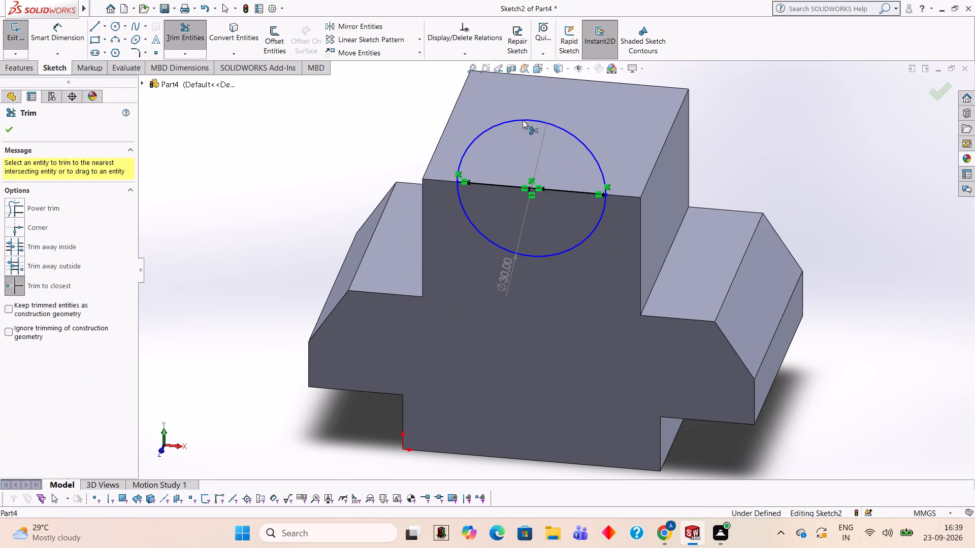
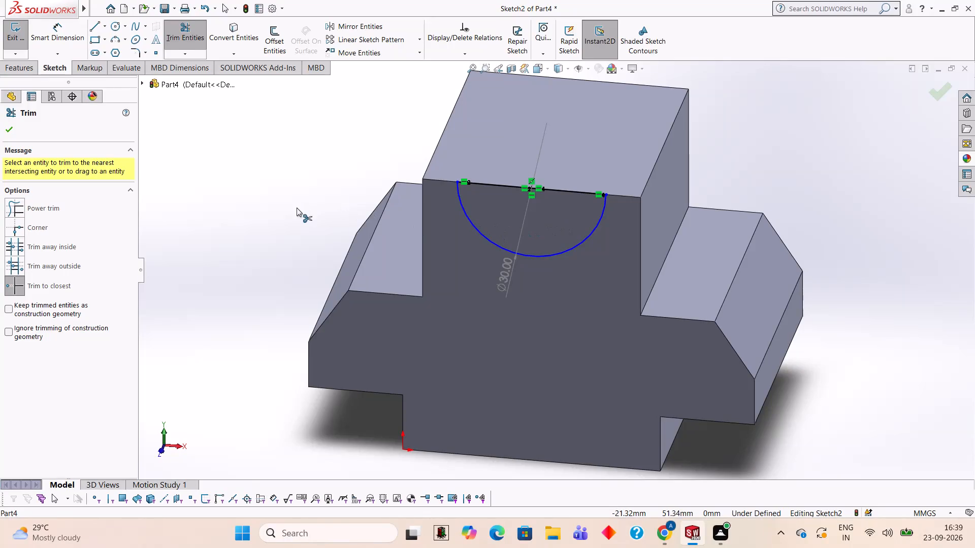
Cut-extrude the semicircle sketch as a blind cut 10 mm deep into the front face.
{"action": "left_click", "coordinate": [11, 65]}
{"action": "left_click", "coordinate": [171, 41]}
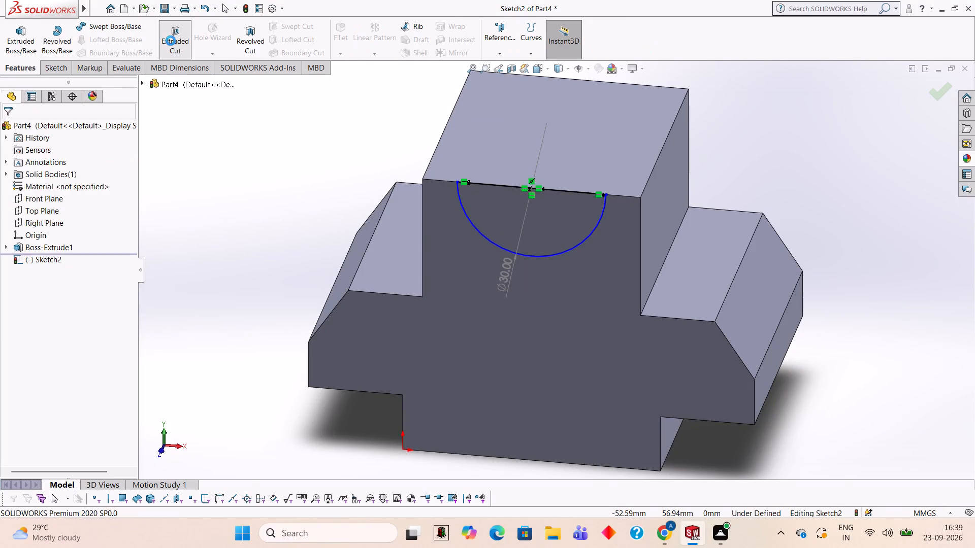
{"action": "type", "text": "10"}
{"action": "key", "text": "Return"}
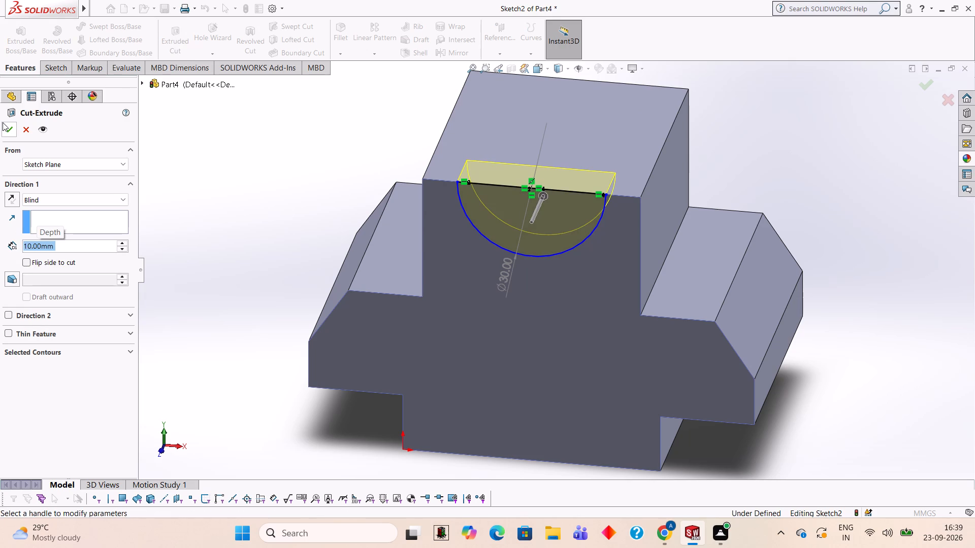
{"action": "left_click", "coordinate": [8, 123]}
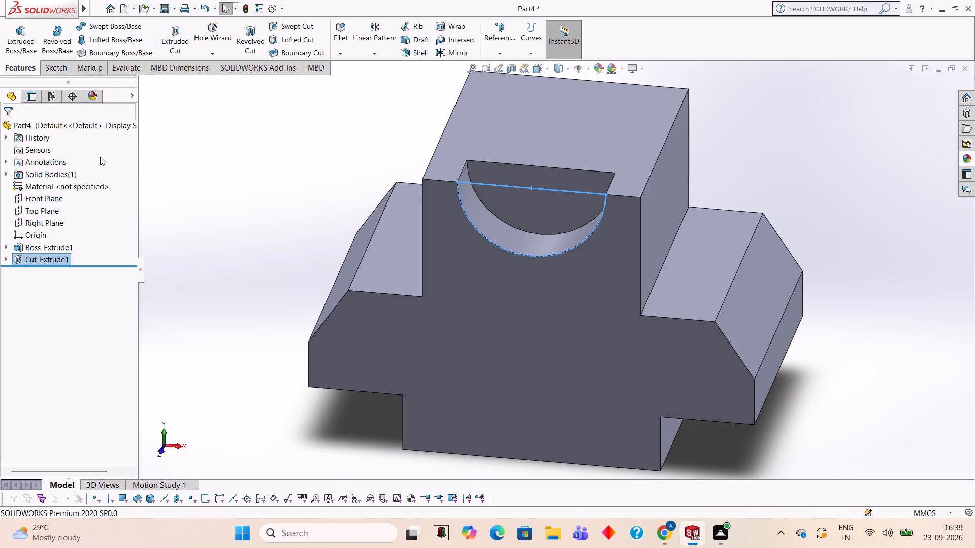
{"action": "left_click", "coordinate": [168, 158]}
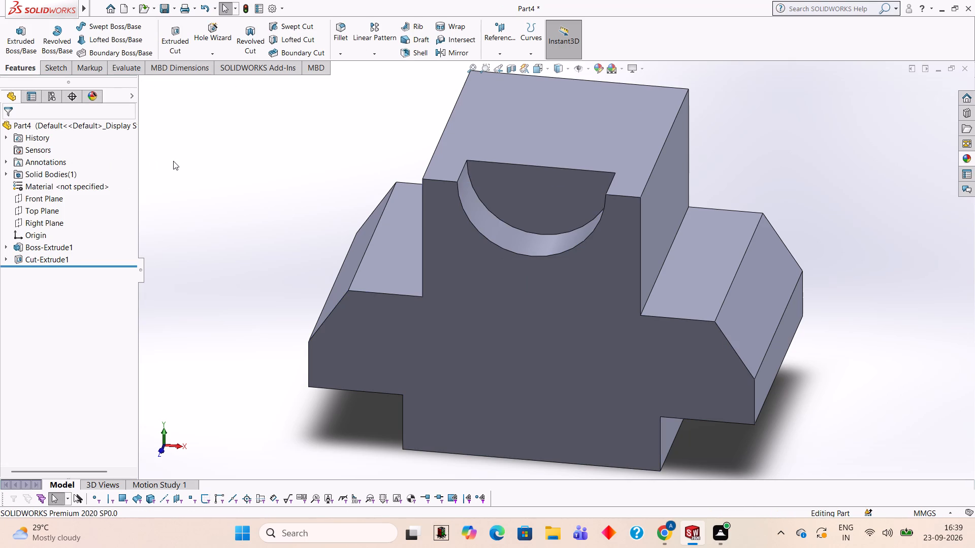
On the solid's opposite stepped end face, sketch a 30 mm diameter circle centred on the midpoint of the top edge.
{"action": "scroll", "coordinate": [767, 122], "scroll_direction": "up", "scroll_amount": 1}
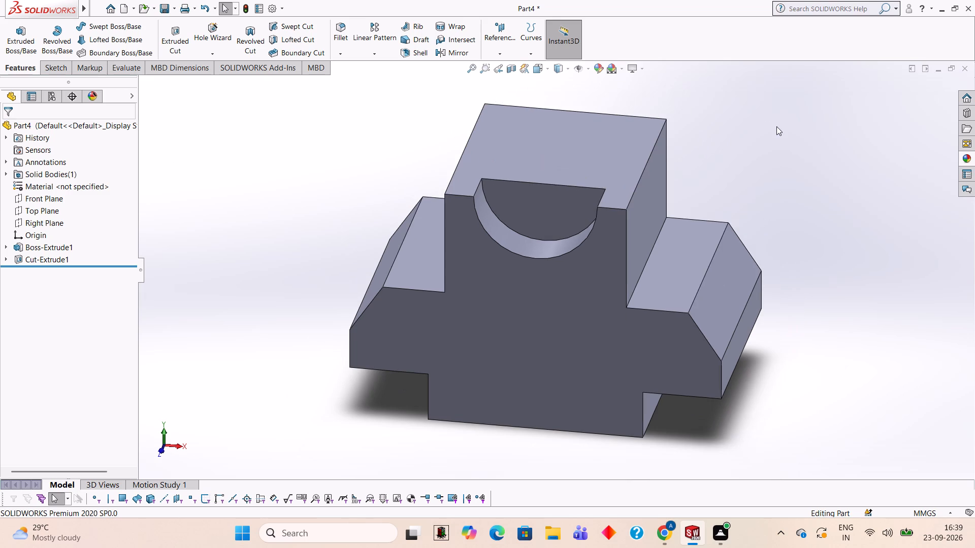
{"action": "middle_click_drag", "start_coordinate": [776, 126], "coordinate": [787, 120]}
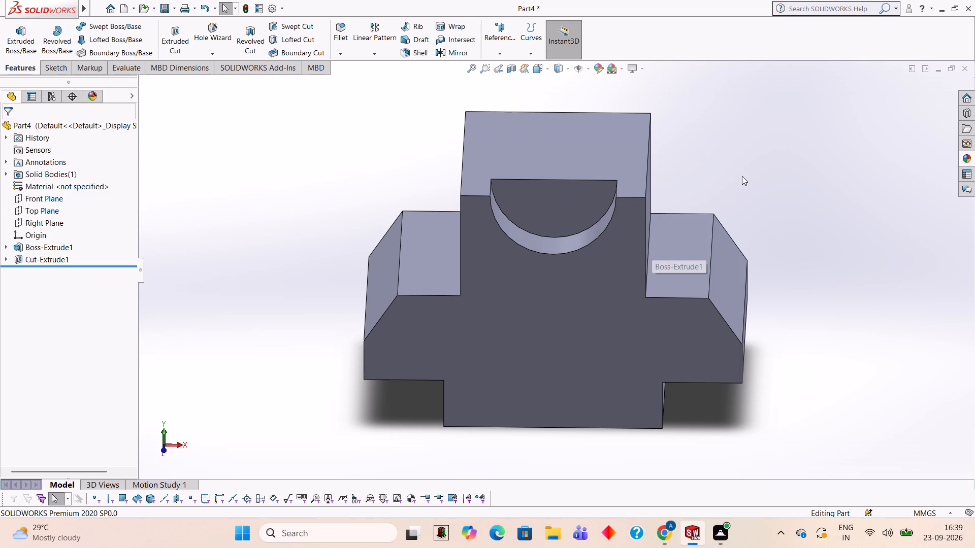
{"action": "middle_click_drag", "start_coordinate": [742, 176], "coordinate": [546, 148]}
{"action": "left_click", "coordinate": [587, 295]}
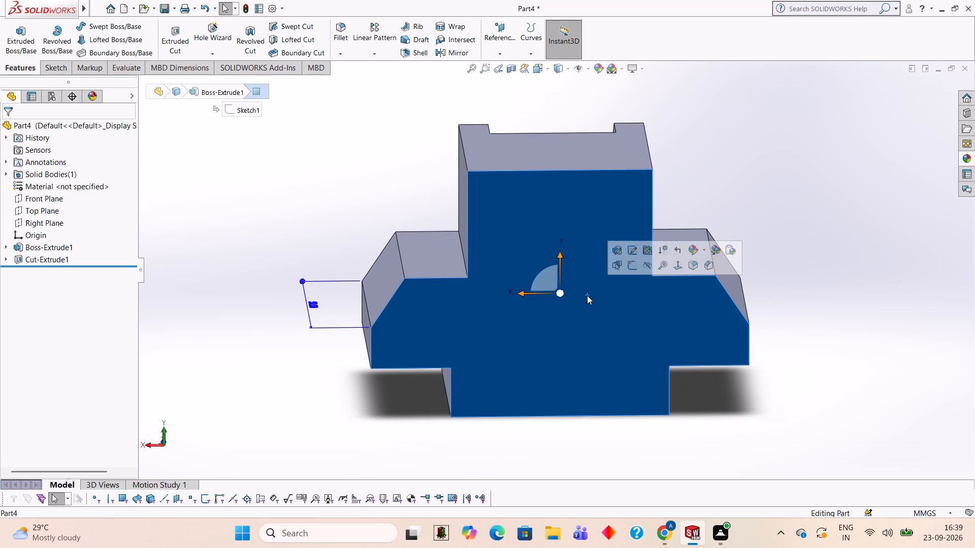
{"action": "left_click", "coordinate": [627, 261]}
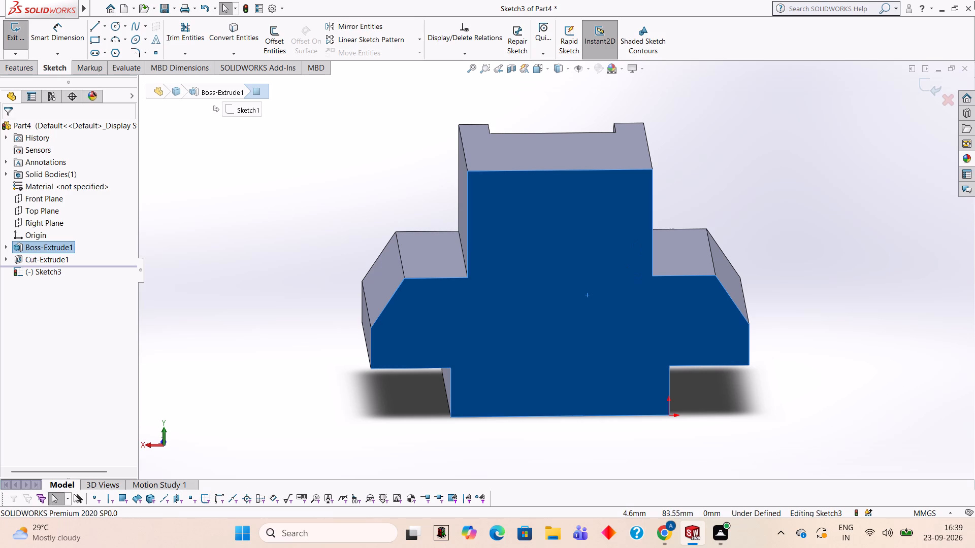
{"action": "key", "text": "ctrl+8"}
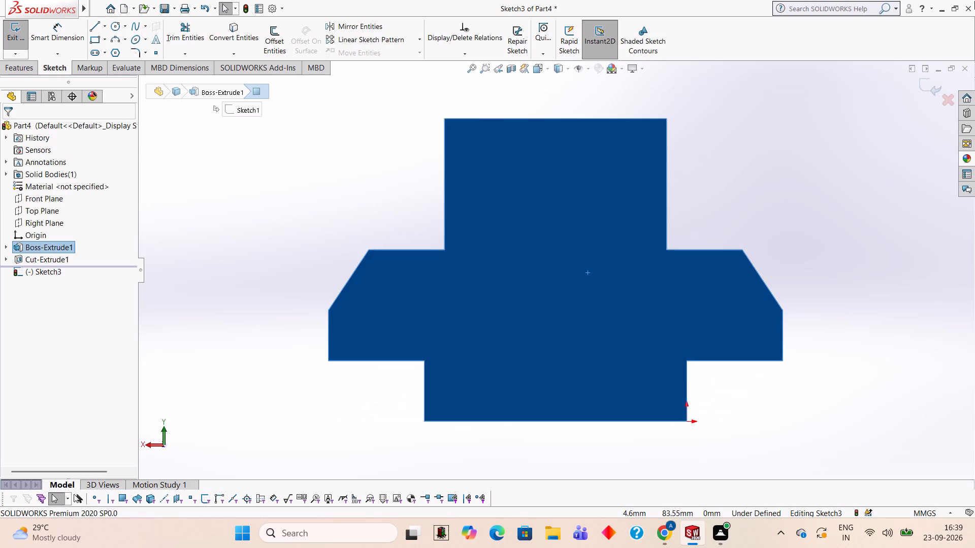
{"action": "left_click", "coordinate": [110, 29]}
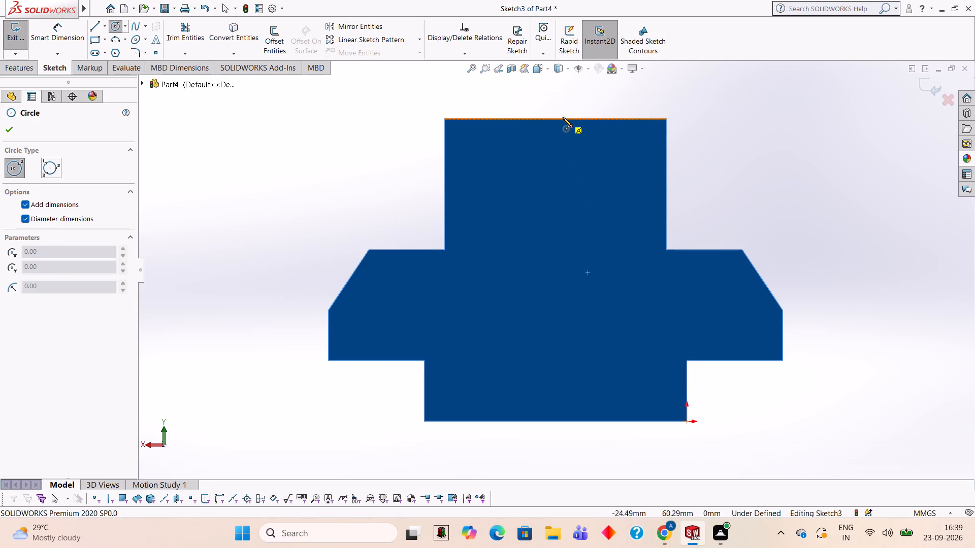
{"action": "left_click", "coordinate": [554, 118]}
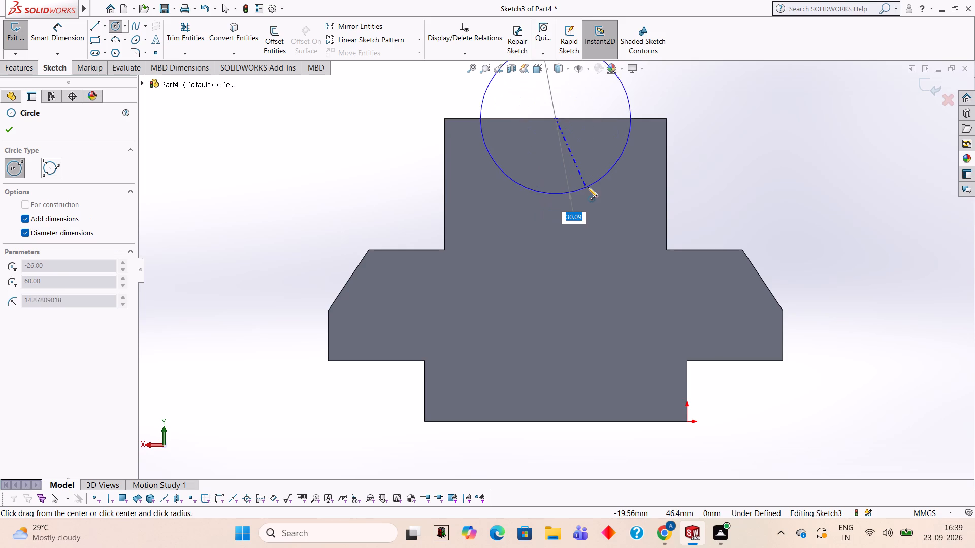
{"action": "type", "text": "30"}
{"action": "key", "text": "Return"}
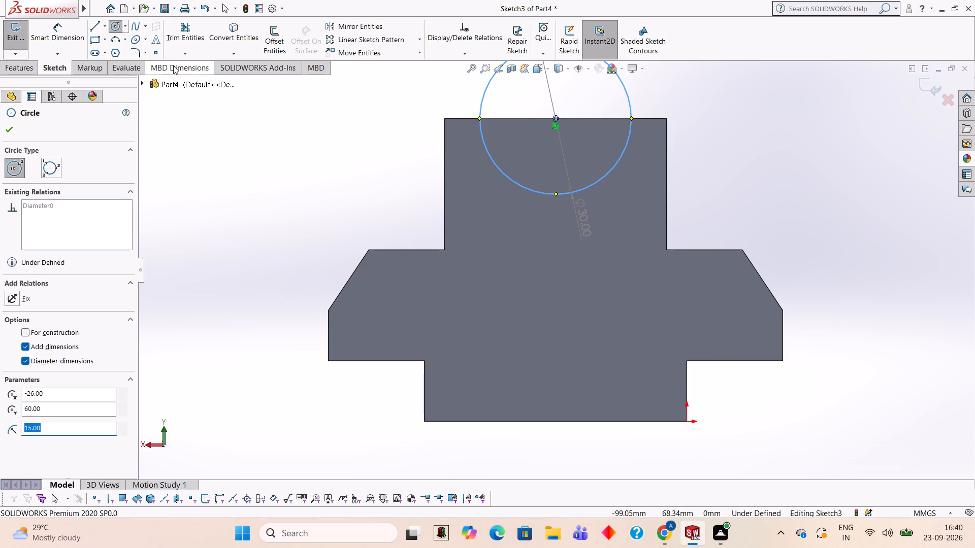
Close the circle into a semicircle with a 30 mm diameter line along the top edge, trimming away the half above it.
{"action": "left_click", "coordinate": [95, 27]}
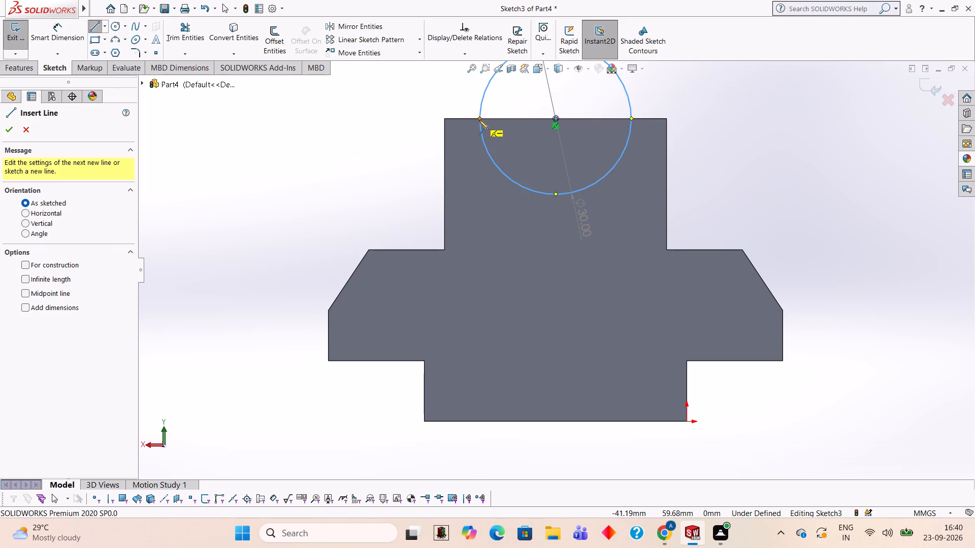
{"action": "left_click", "coordinate": [478, 119]}
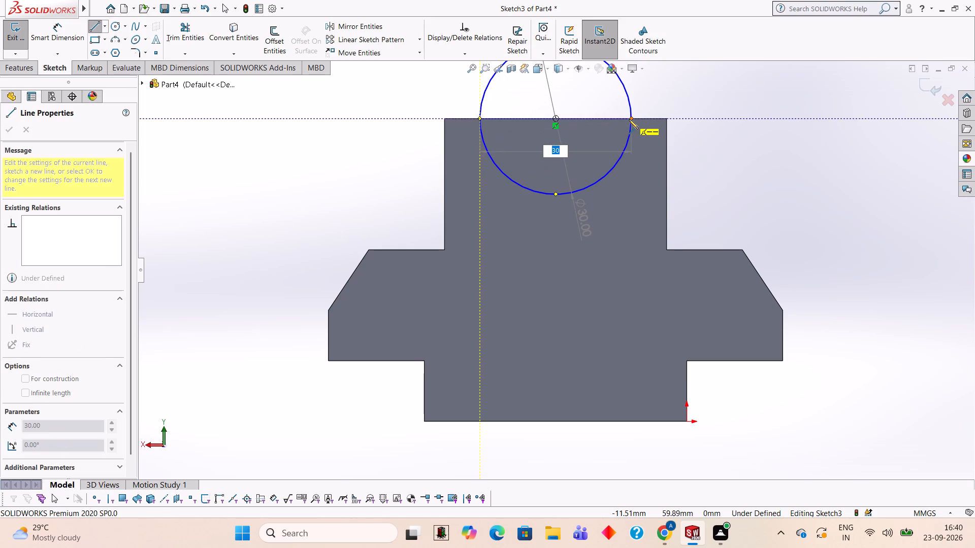
{"action": "left_click", "coordinate": [629, 119]}
{"action": "left_click", "coordinate": [209, 37]}
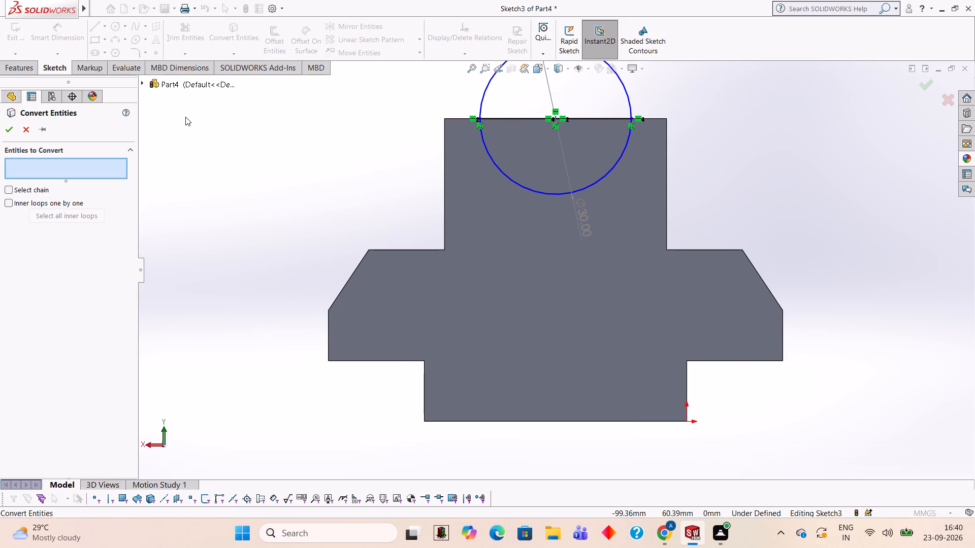
{"action": "key", "text": "Escape"}
{"action": "left_click", "coordinate": [196, 28]}
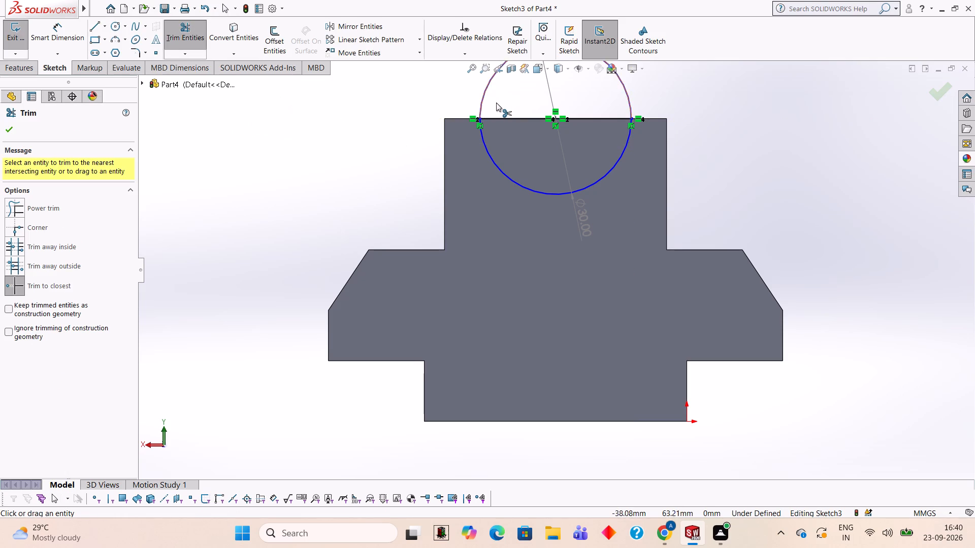
{"action": "left_click", "coordinate": [486, 87]}
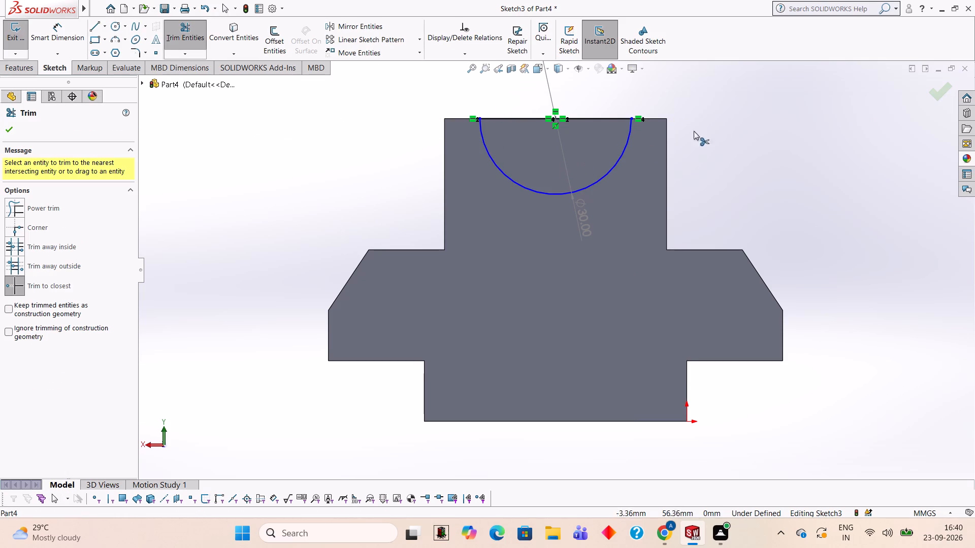
Cut-extrude this second semicircle as a blind cut 10 mm deep into the solid.
{"action": "scroll", "coordinate": [708, 127], "scroll_direction": "up", "scroll_amount": 1}
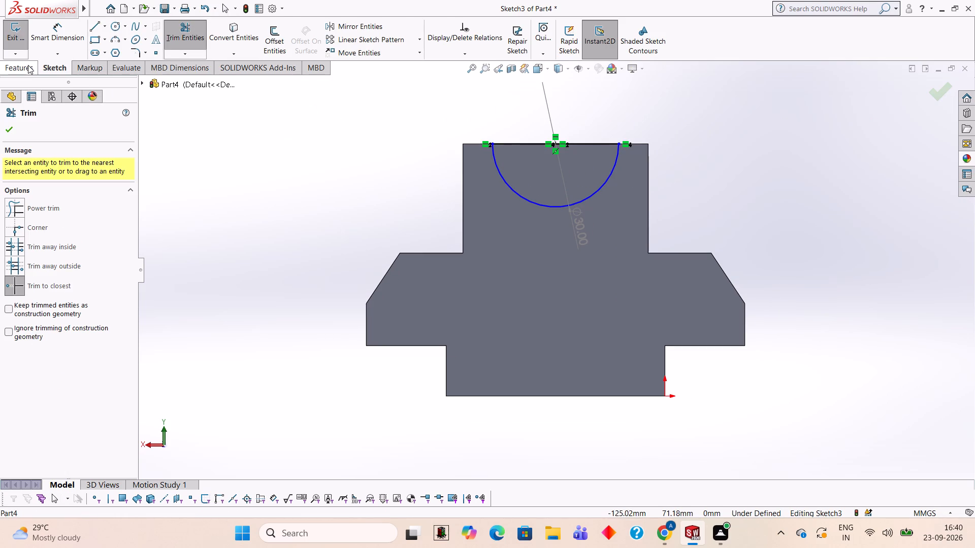
{"action": "left_click", "coordinate": [28, 65]}
{"action": "left_click", "coordinate": [178, 33]}
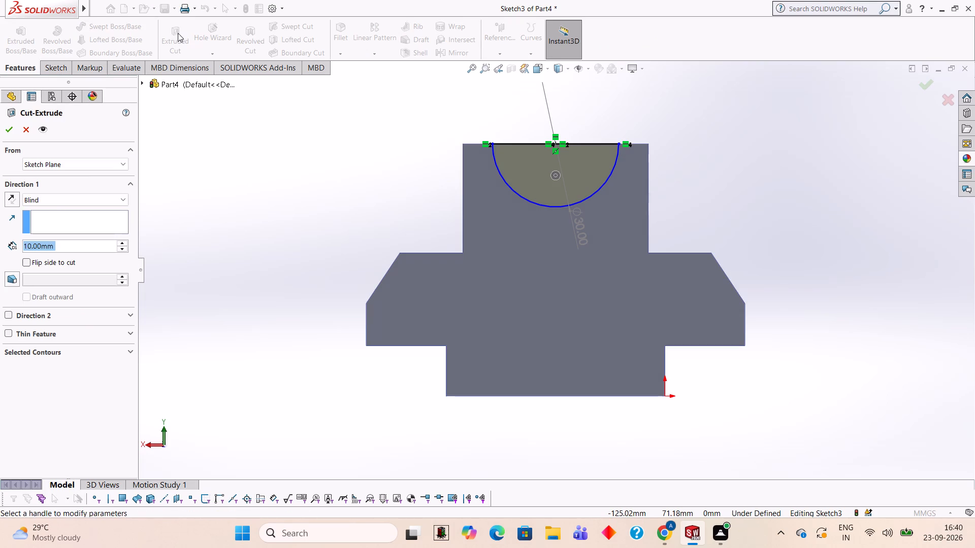
{"action": "left_click", "coordinate": [8, 132]}
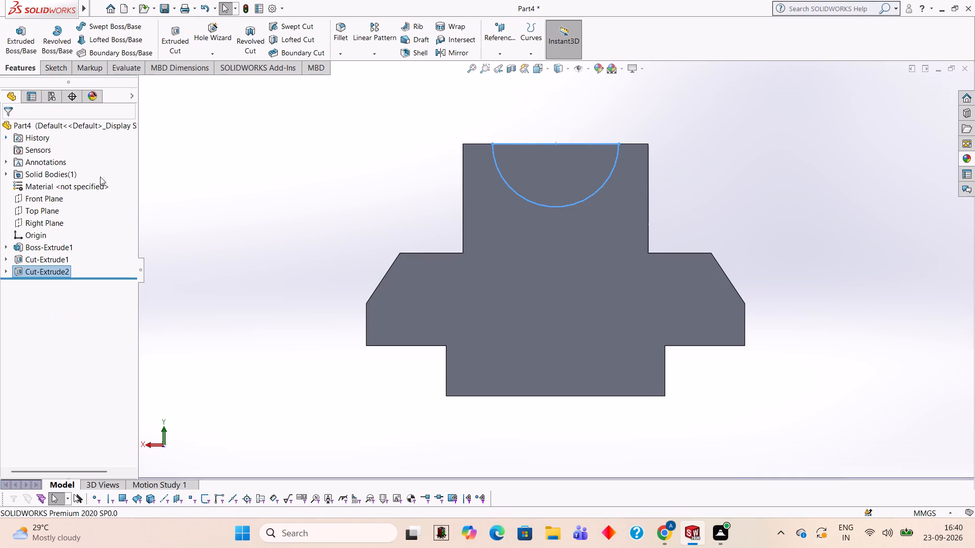
{"action": "left_click", "coordinate": [313, 207]}
On the second cut's stepped face, sketch a line down the upper block's side edge and 15 mm outward along the shoulder to the chamfer corner.
{"action": "middle_click_drag", "start_coordinate": [741, 166], "coordinate": [727, 208]}
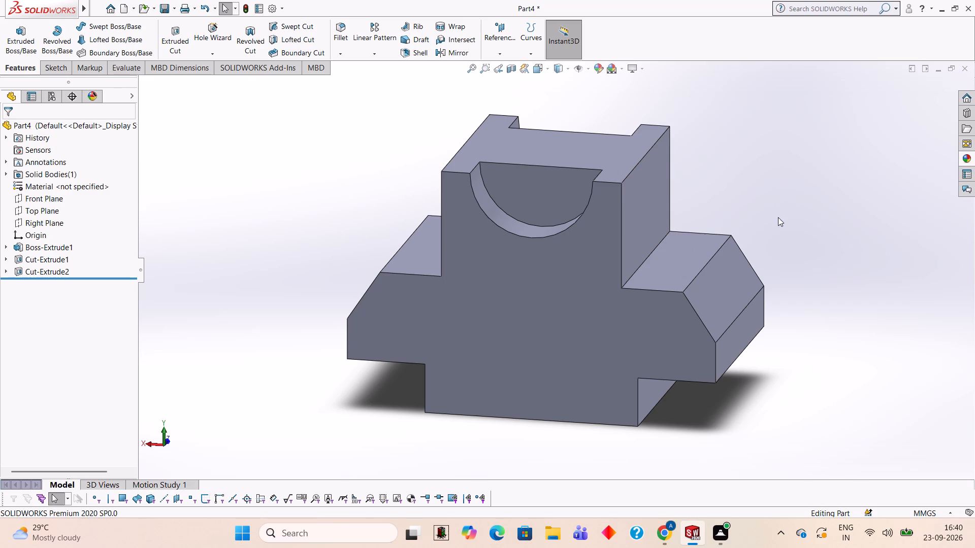
{"action": "scroll", "coordinate": [778, 217], "scroll_direction": "up", "scroll_amount": 1}
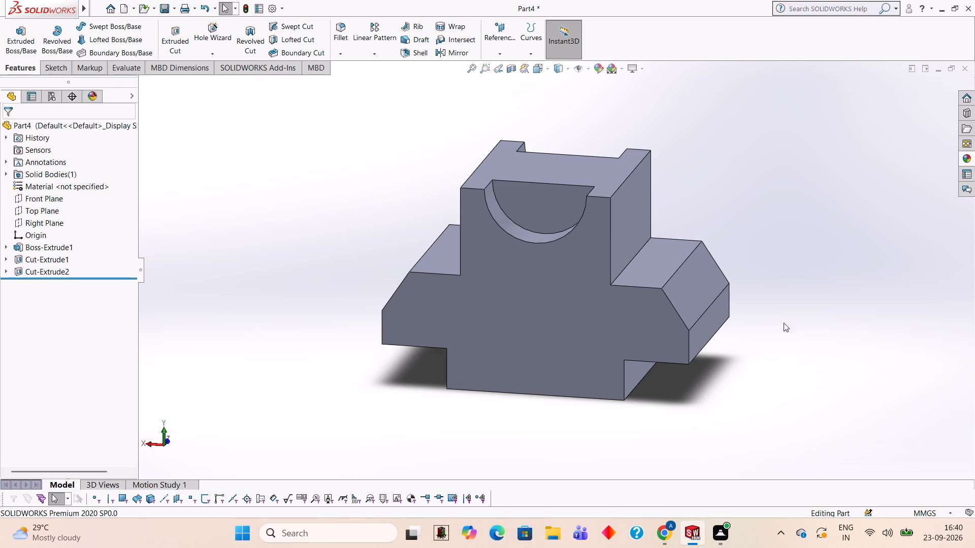
{"action": "middle_click_drag", "start_coordinate": [787, 275], "coordinate": [760, 279]}
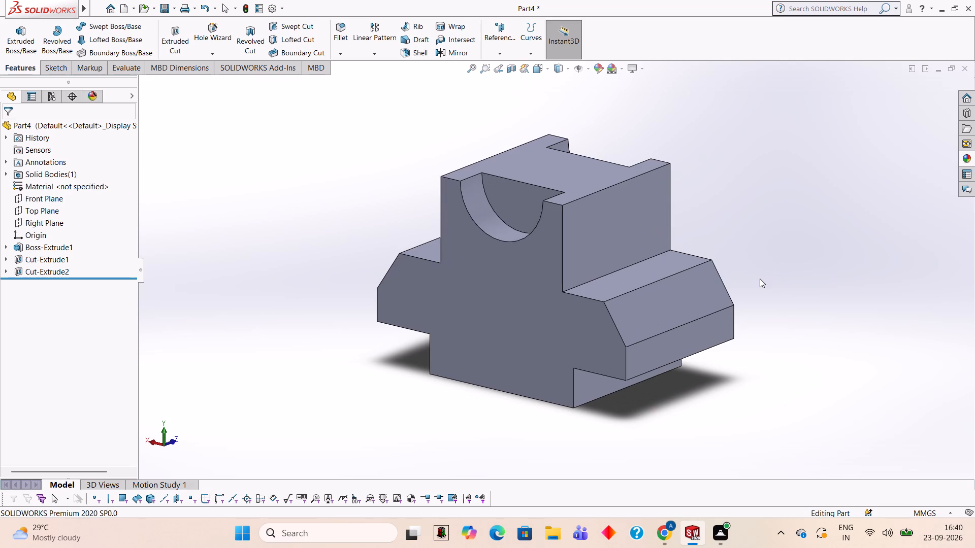
{"action": "scroll", "coordinate": [739, 229], "scroll_direction": "up", "scroll_amount": 1}
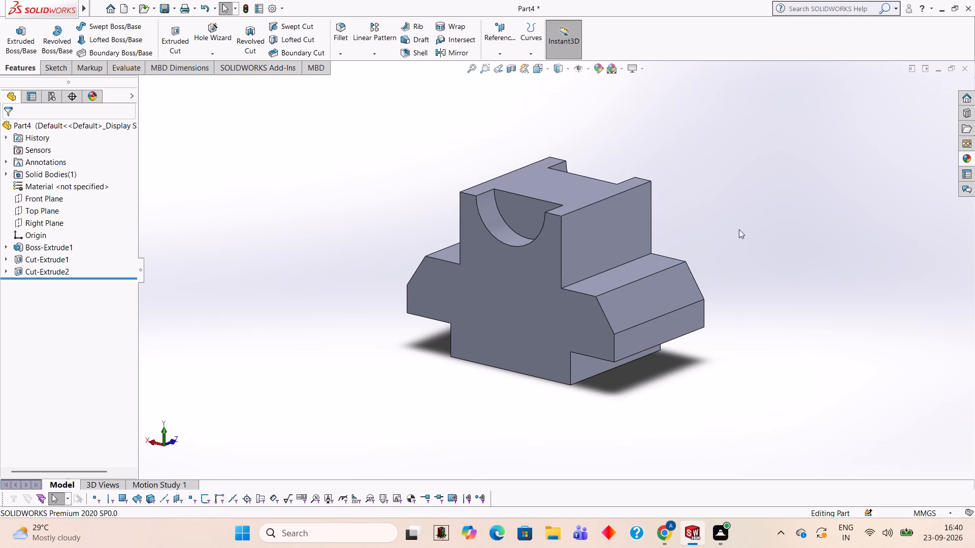
{"action": "middle_click_drag", "start_coordinate": [739, 229], "coordinate": [743, 257]}
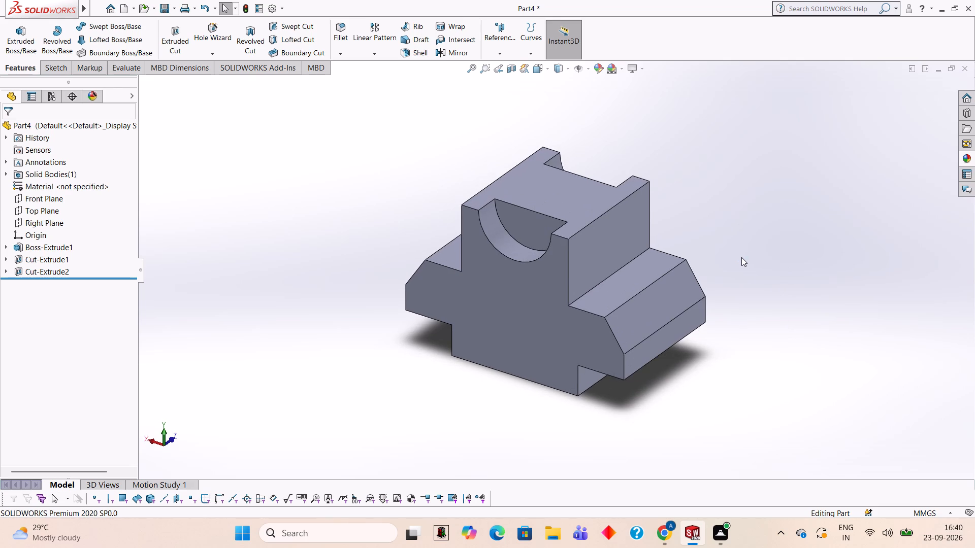
{"action": "middle_click_drag", "start_coordinate": [741, 257], "coordinate": [757, 259]}
{"action": "middle_click_drag", "start_coordinate": [739, 254], "coordinate": [762, 247]}
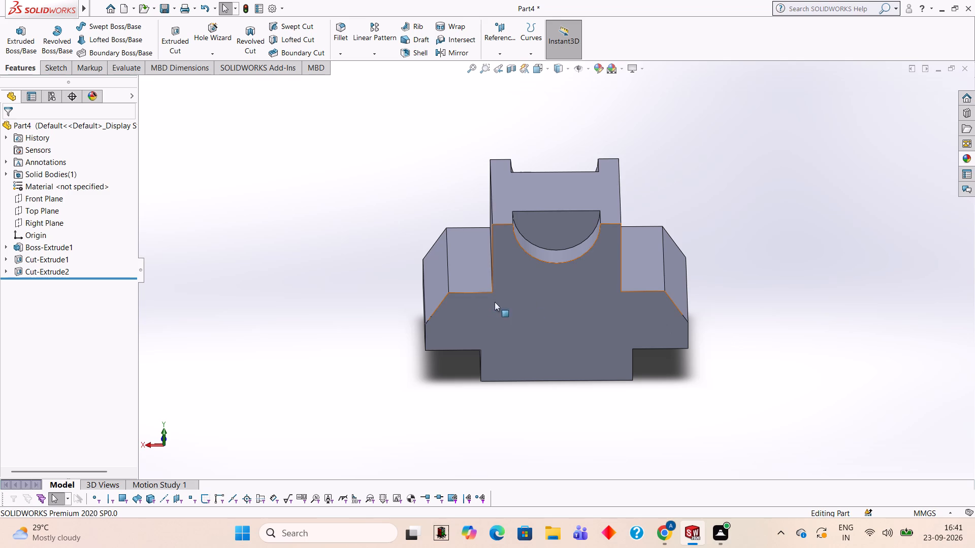
{"action": "left_click", "coordinate": [510, 334]}
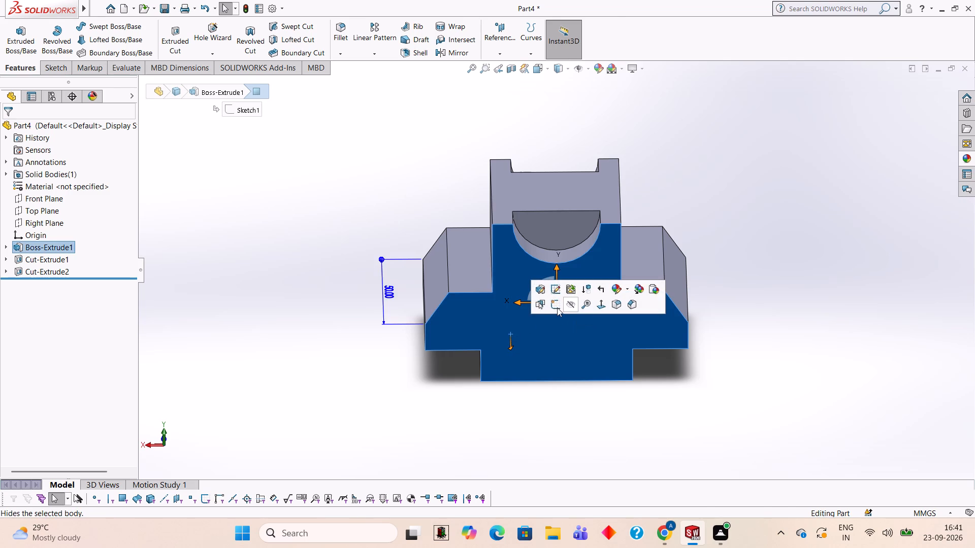
{"action": "left_click", "coordinate": [557, 307]}
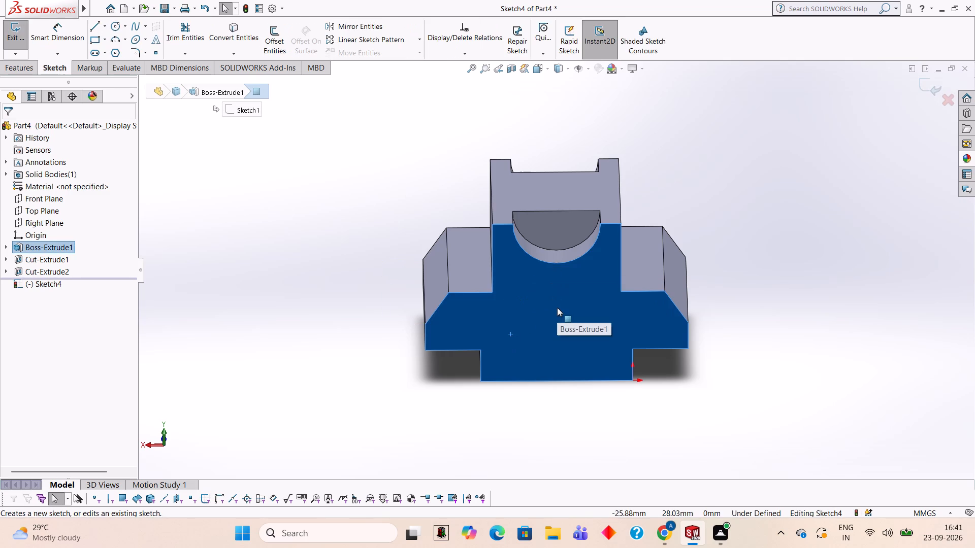
{"action": "key", "text": "ctrl+8"}
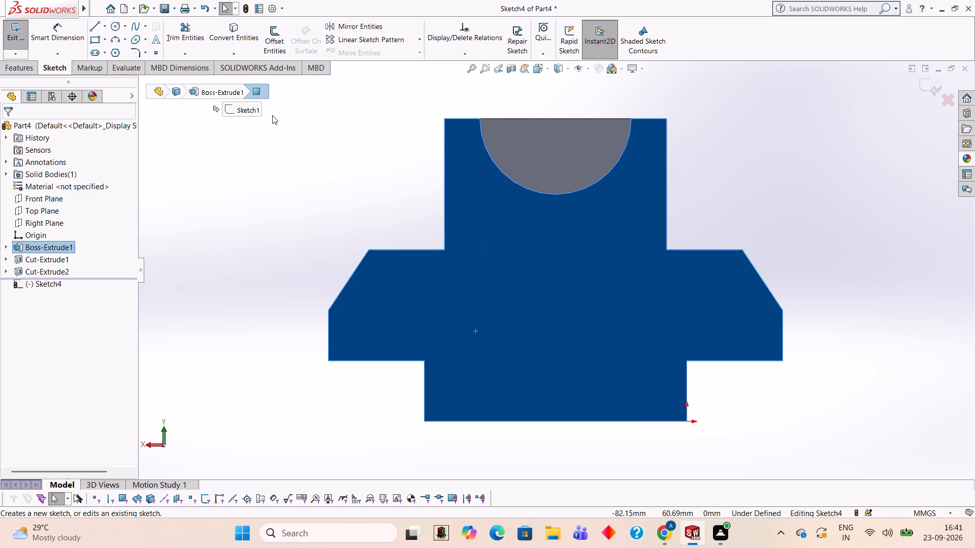
{"action": "left_click", "coordinate": [92, 27]}
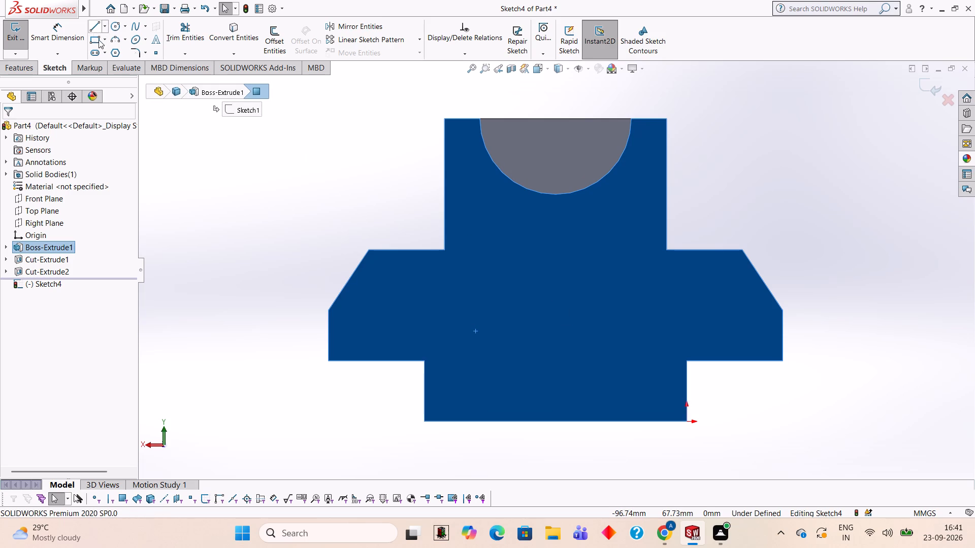
{"action": "left_click", "coordinate": [446, 118]}
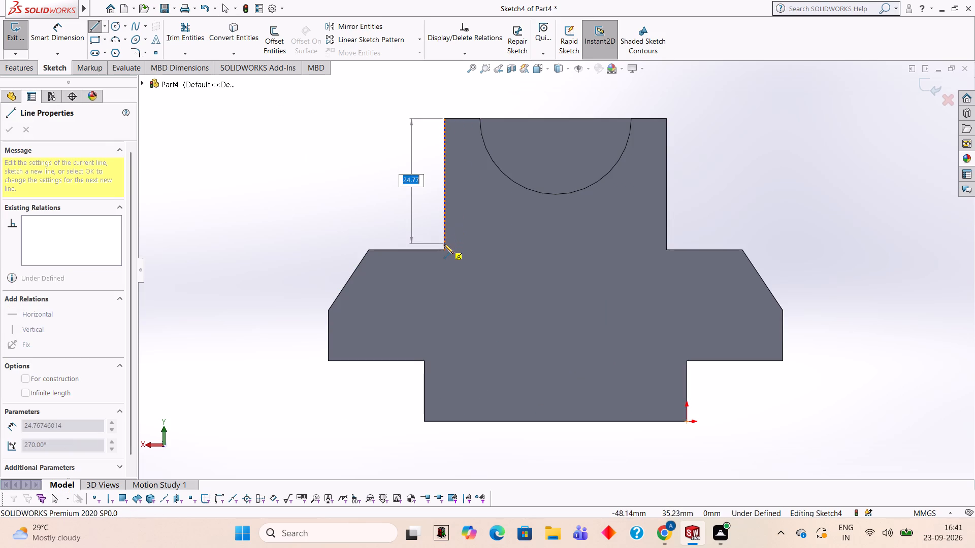
{"action": "left_click", "coordinate": [443, 250]}
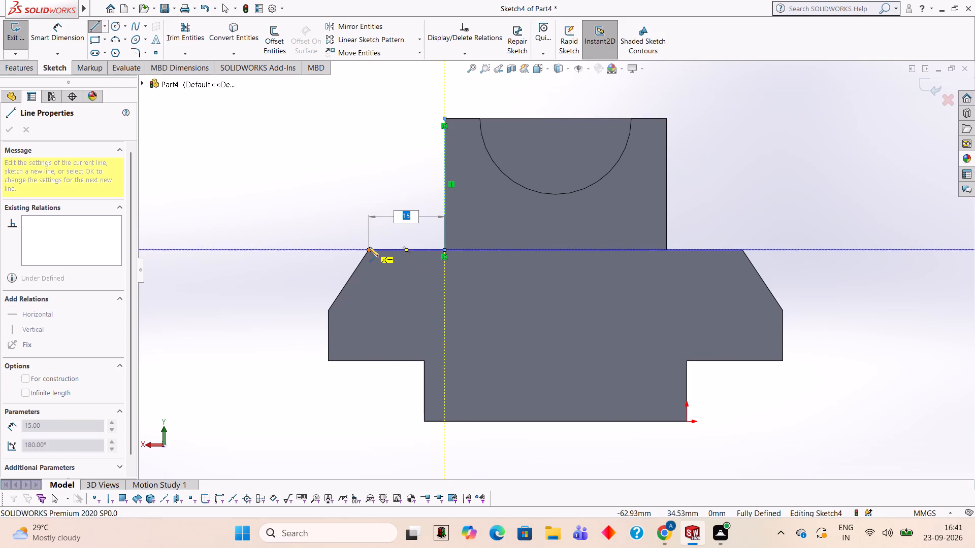
{"action": "left_click", "coordinate": [368, 248]}
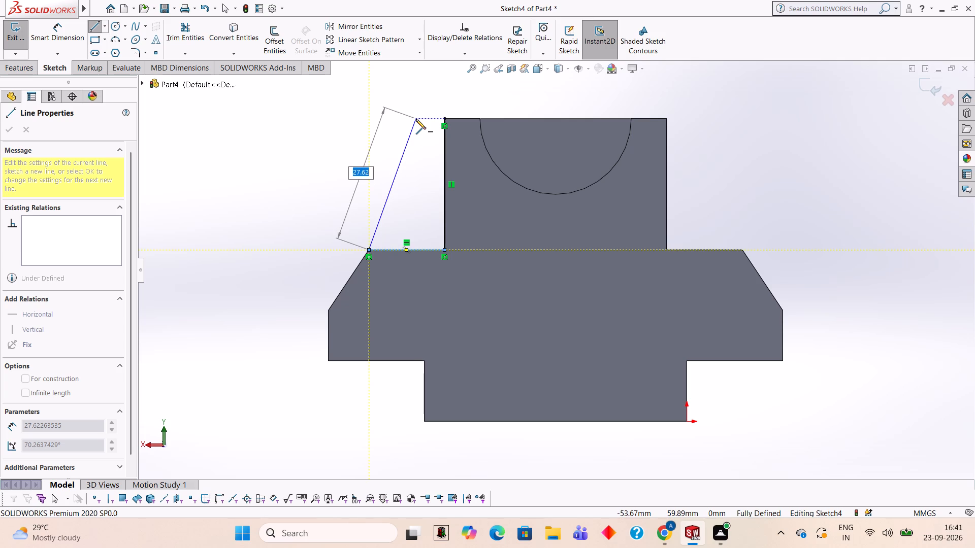
In Calculator, subtract 44 from 60 and divide the result by 2.
{"action": "type", "text": "60-44"}
{"action": "key", "text": "Return"}
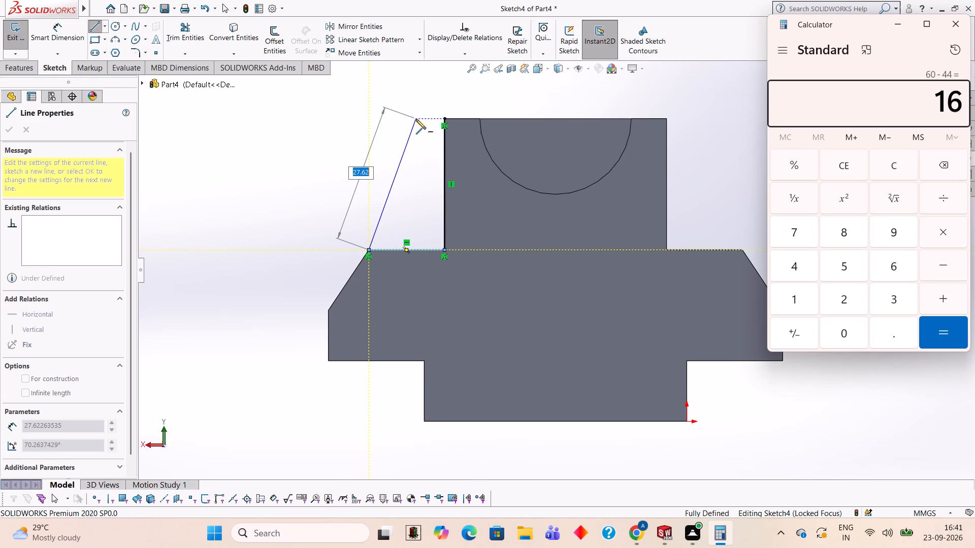
{"action": "type", "text": "/2"}
{"action": "key", "text": "Return"}
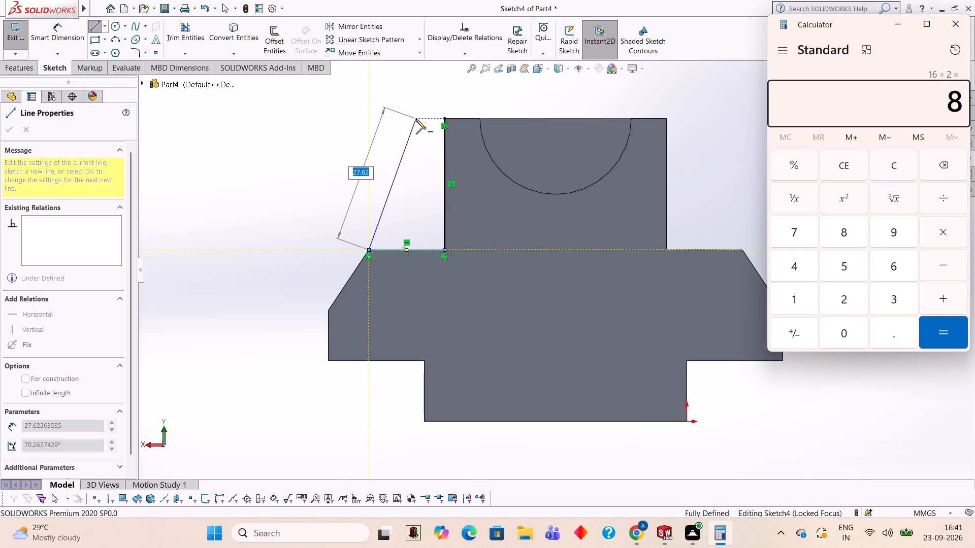
Close the rib profile with an 8 mm line outward from the upper block's top corner and a slanted line down to the chamfer corner.
{"action": "left_click", "coordinate": [956, 26]}
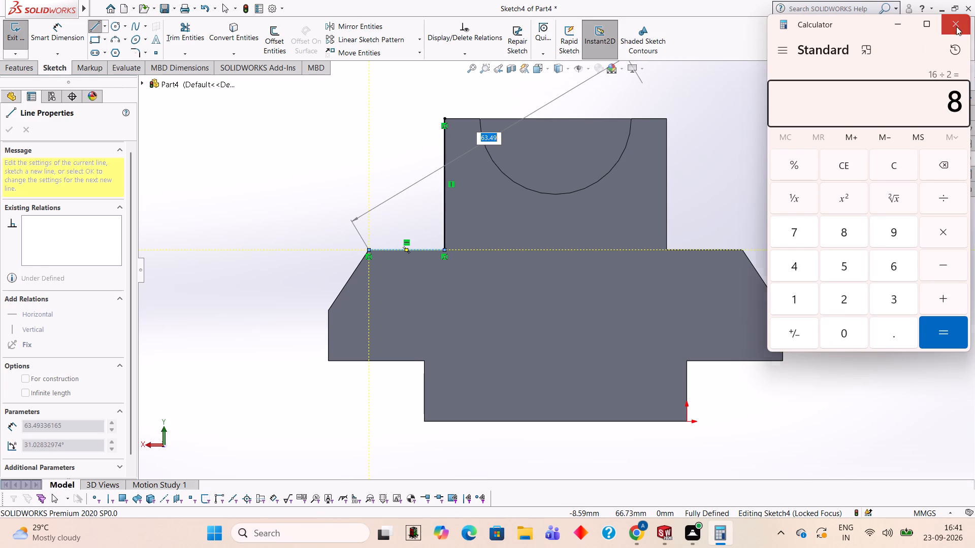
{"action": "key", "text": "Escape"}
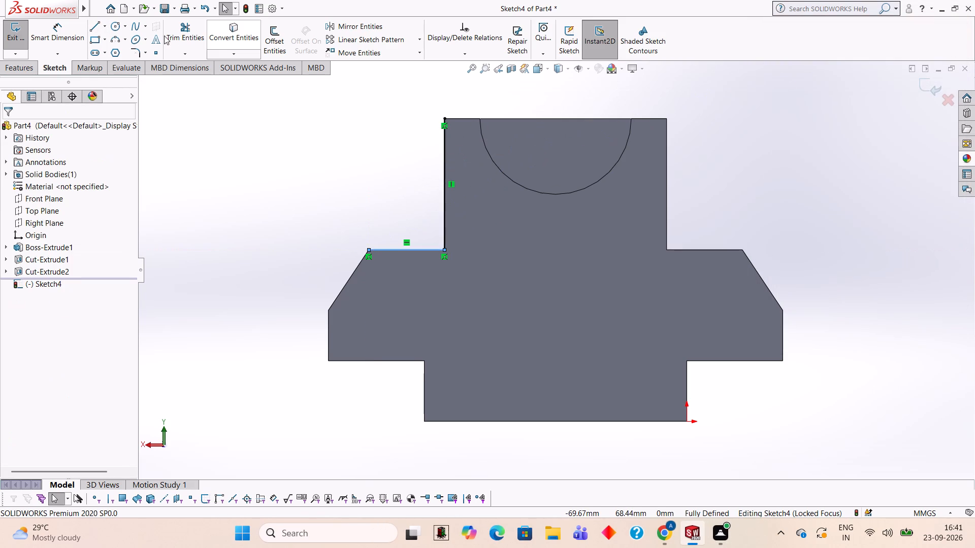
{"action": "left_click", "coordinate": [95, 26]}
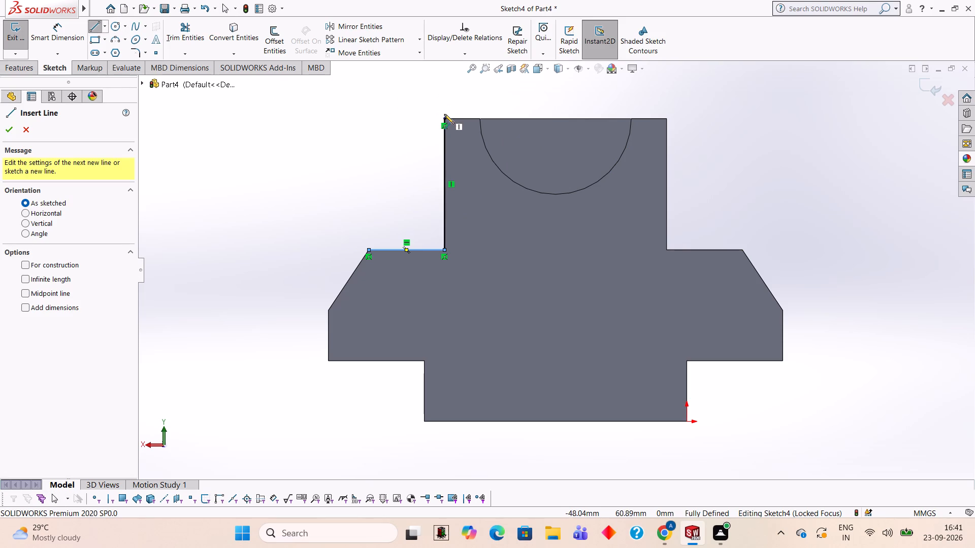
{"action": "left_click", "coordinate": [444, 118]}
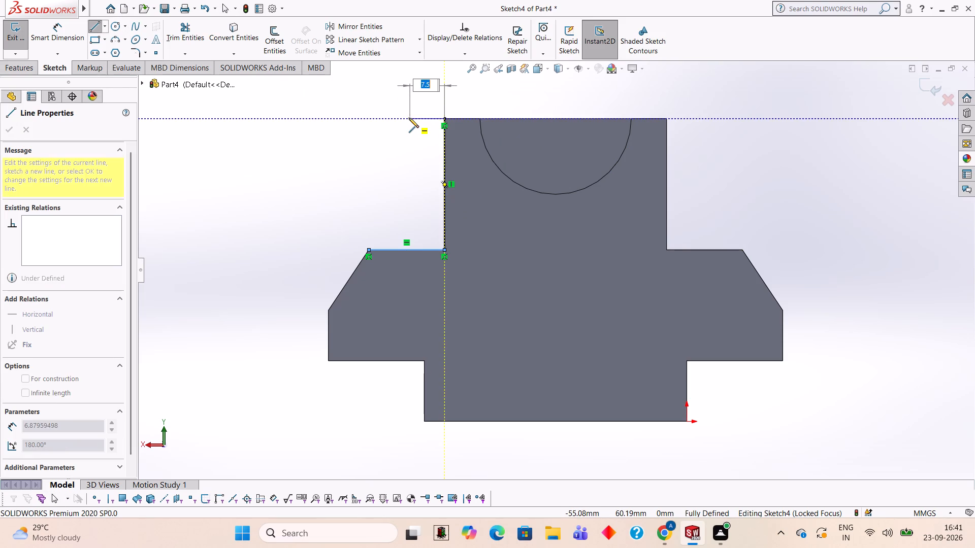
{"action": "key", "text": "8"}
{"action": "key", "text": "Return"}
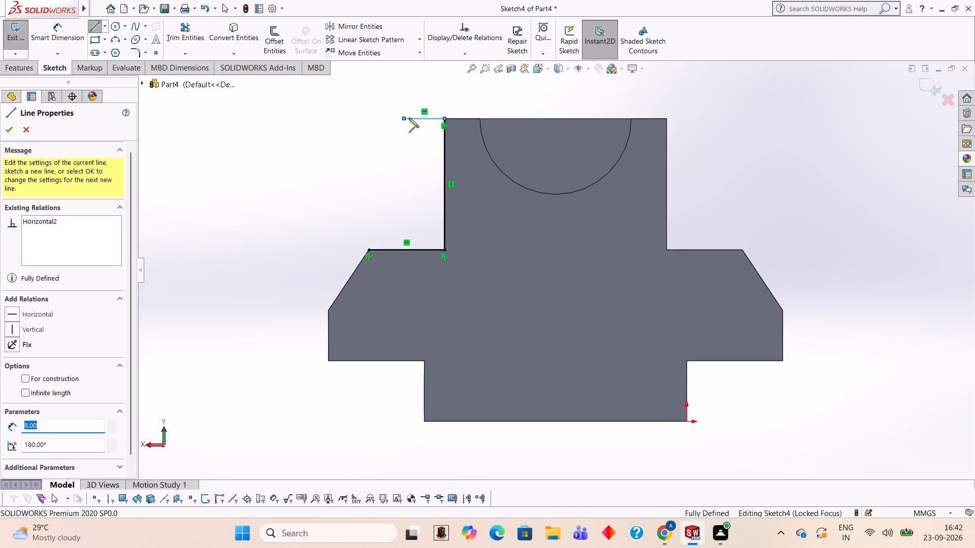
{"action": "left_click", "coordinate": [368, 248]}
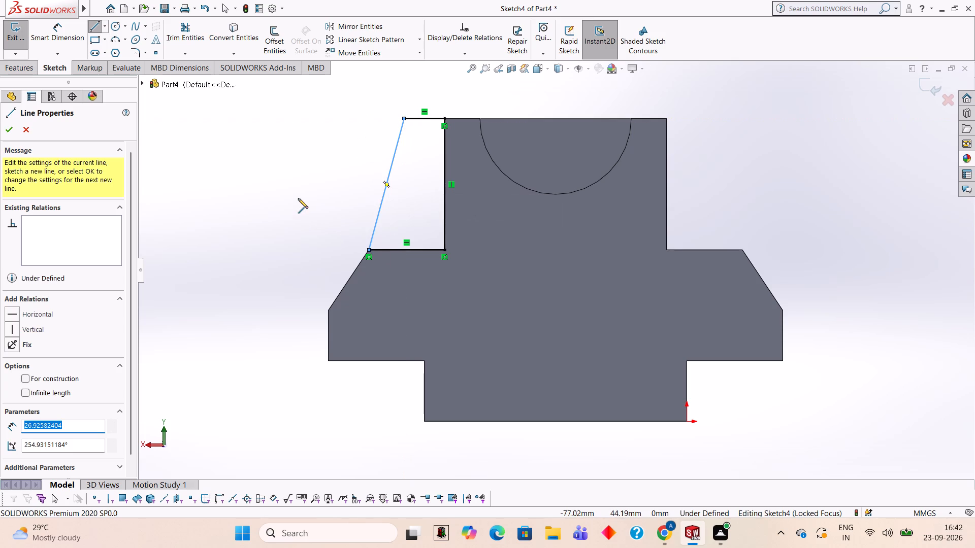
Boss-extrude the rib profile as a blind 30 mm extrusion, reversed to run along the block's side with the result merged.
{"action": "middle_click_drag", "start_coordinate": [296, 187], "coordinate": [314, 244]}
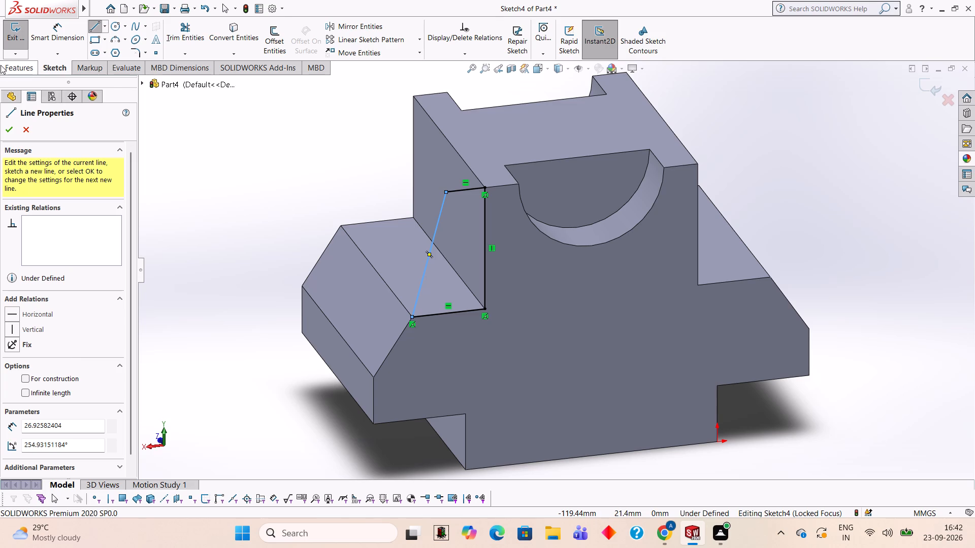
{"action": "left_click", "coordinate": [16, 67]}
{"action": "left_click", "coordinate": [19, 38]}
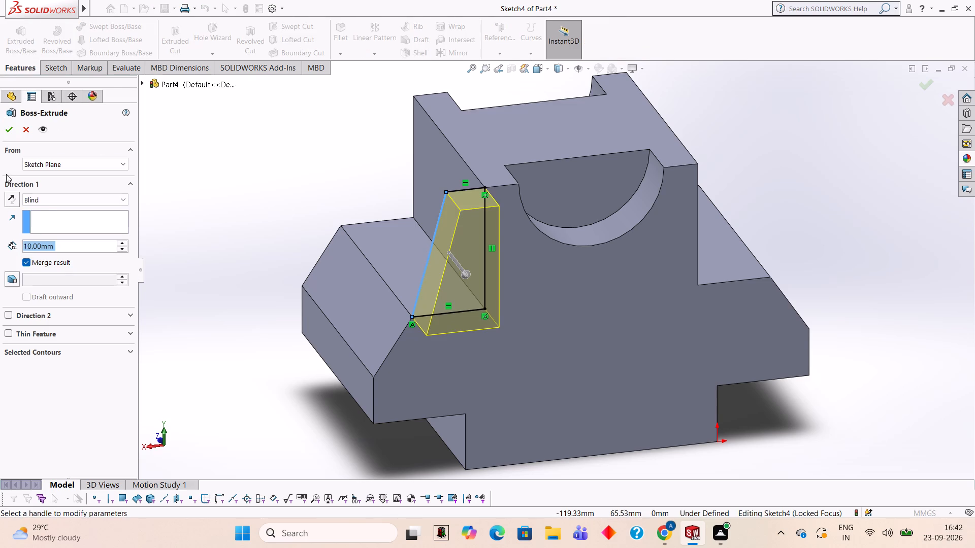
{"action": "left_click", "coordinate": [13, 196]}
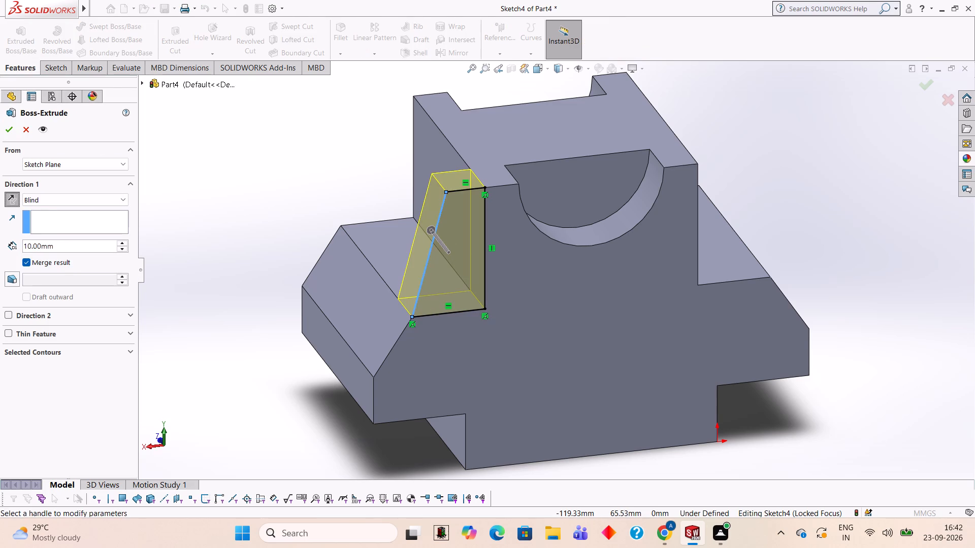
{"action": "left_click", "coordinate": [70, 252]}
{"action": "key", "text": "BackSpace"}
{"action": "key", "text": "BackSpace"}
{"action": "key", "text": "BackSpace"}
{"action": "key", "text": "BackSpace"}
{"action": "key", "text": "BackSpace"}
{"action": "key", "text": "BackSpace"}
{"action": "key", "text": "BackSpace"}
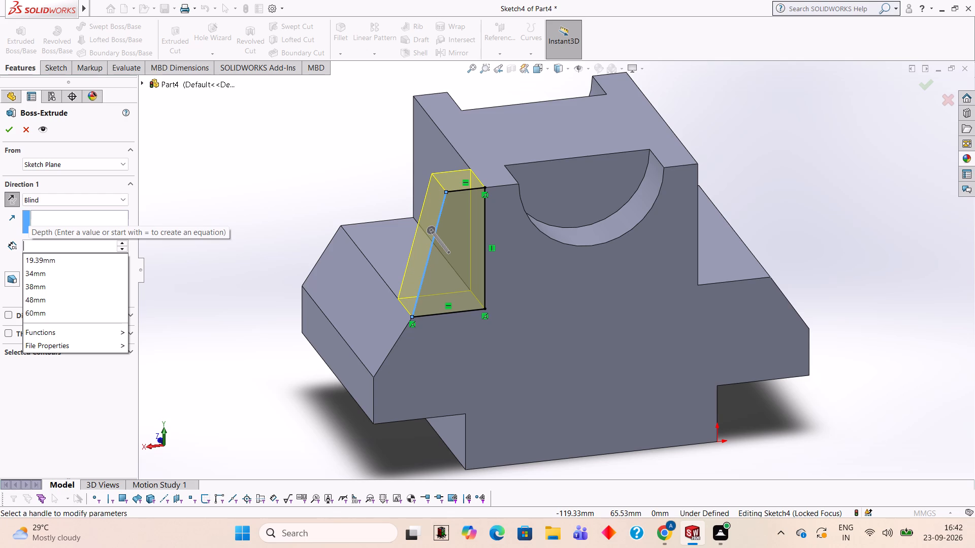
{"action": "type", "text": "30"}
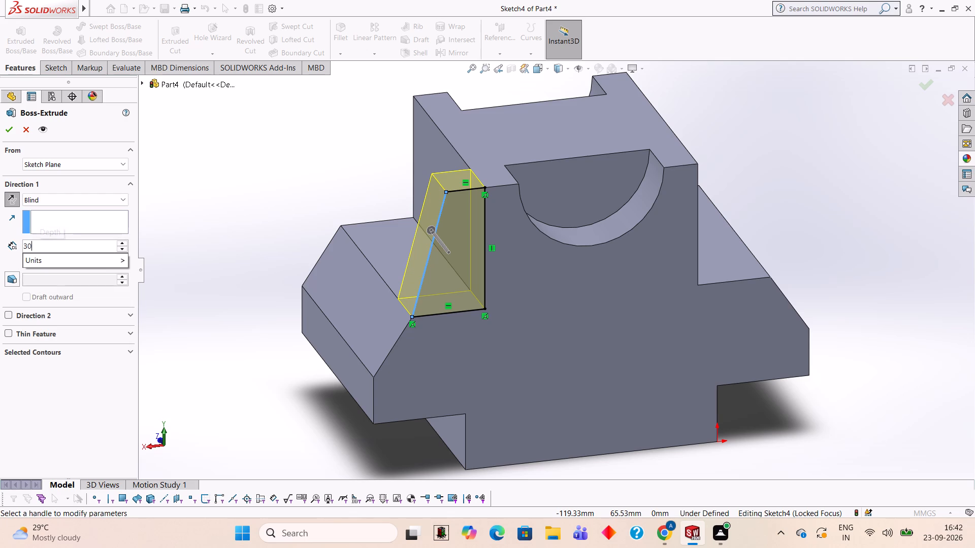
{"action": "key", "text": "Return"}
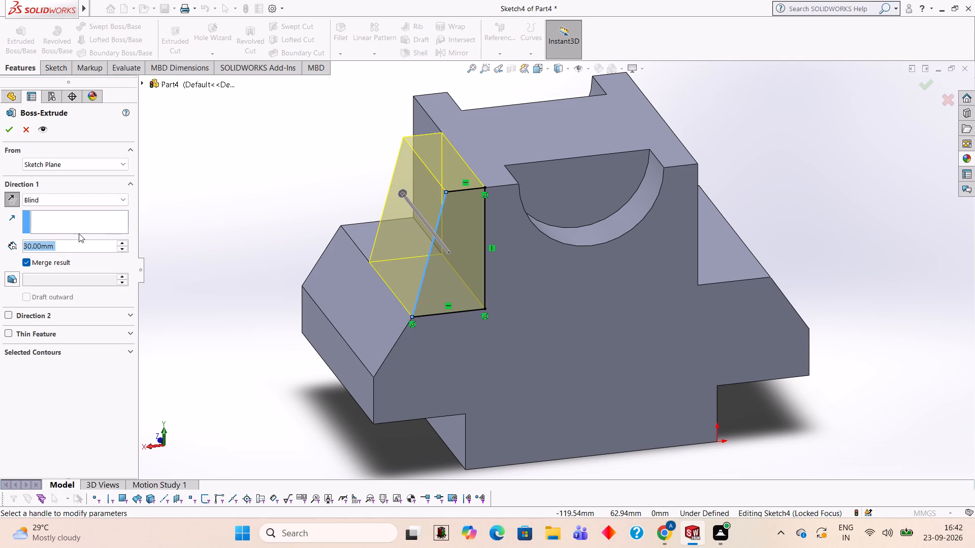
{"action": "left_click", "coordinate": [4, 135]}
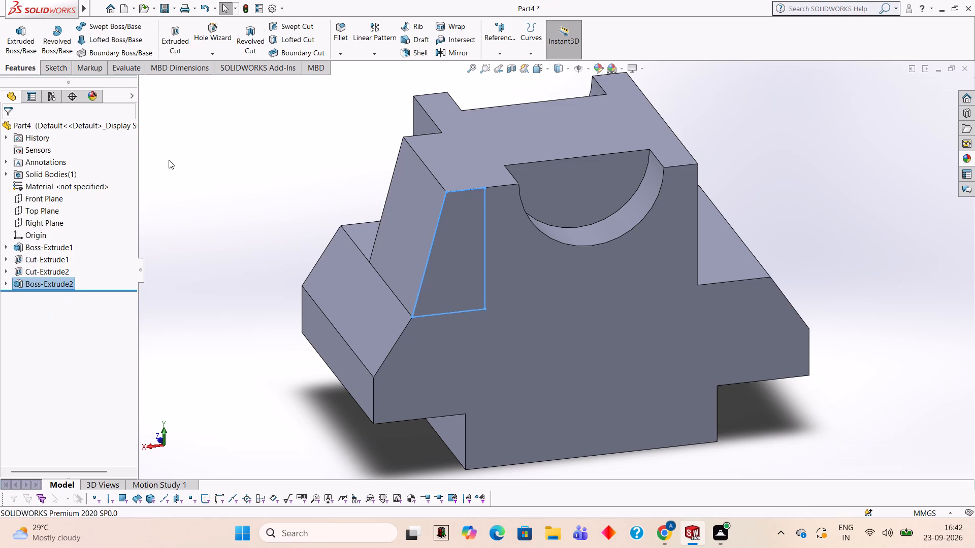
{"action": "left_click", "coordinate": [169, 160]}
On the rib-side front face, sketch a closed profile up the slanted edge, 8 mm along the top, down 26 mm, and back to the chamfer corner.
{"action": "left_click", "coordinate": [503, 283]}
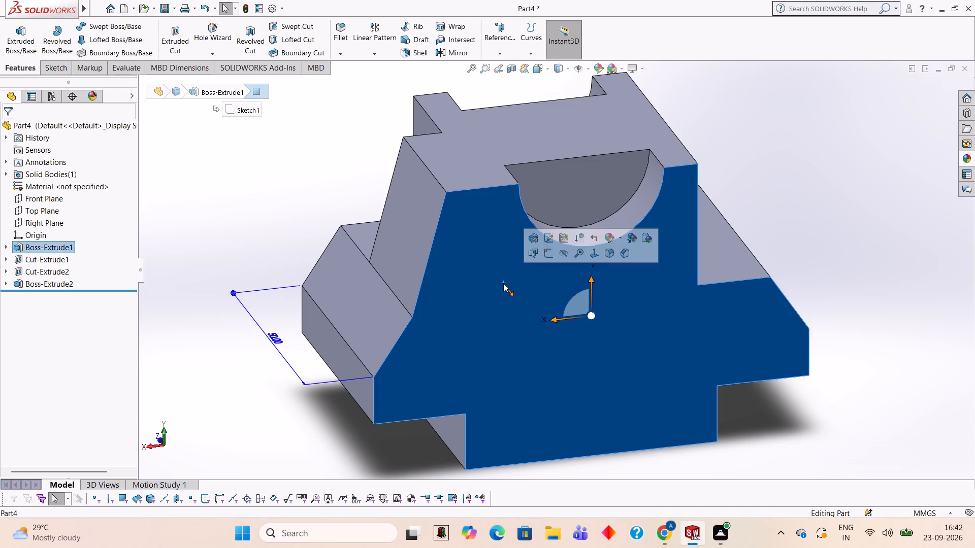
{"action": "left_click", "coordinate": [547, 256]}
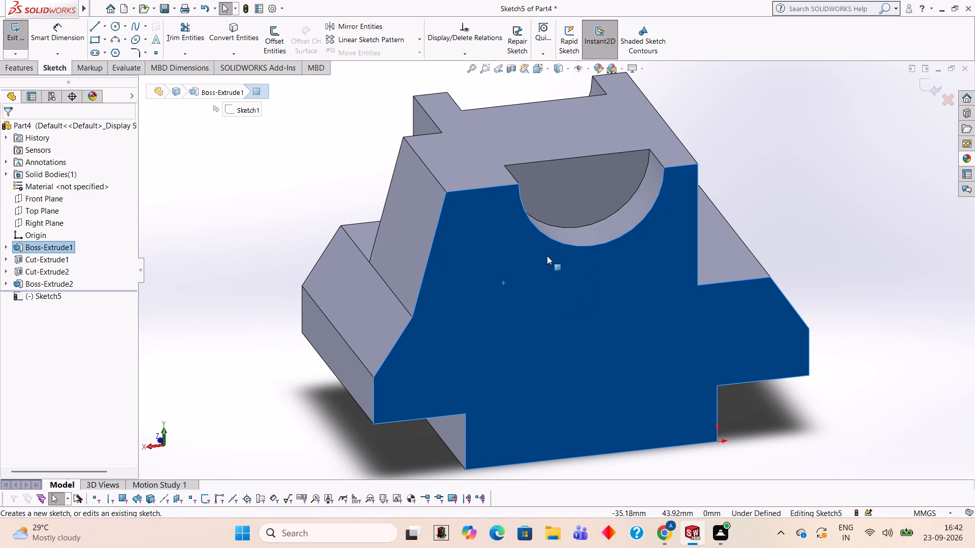
{"action": "key", "text": "ctrl+8"}
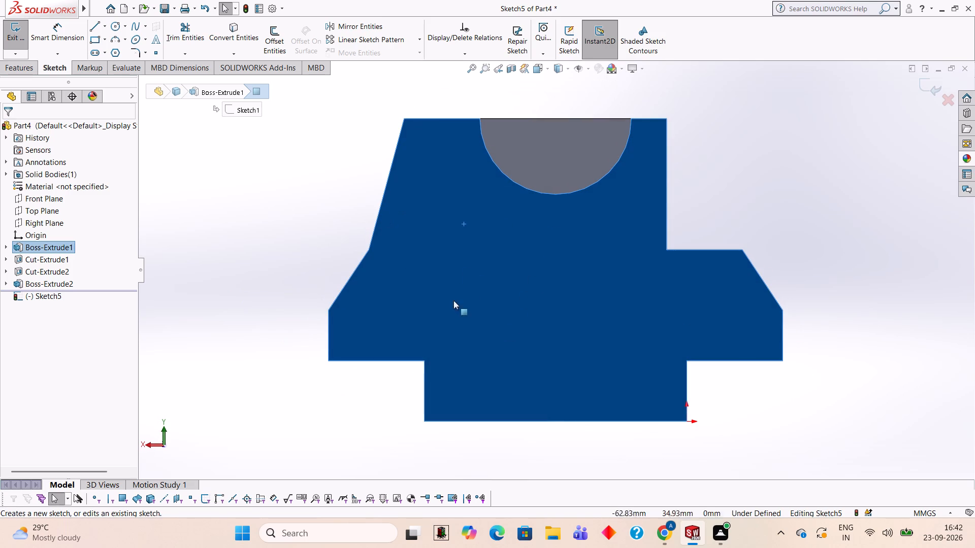
{"action": "left_click", "coordinate": [93, 30]}
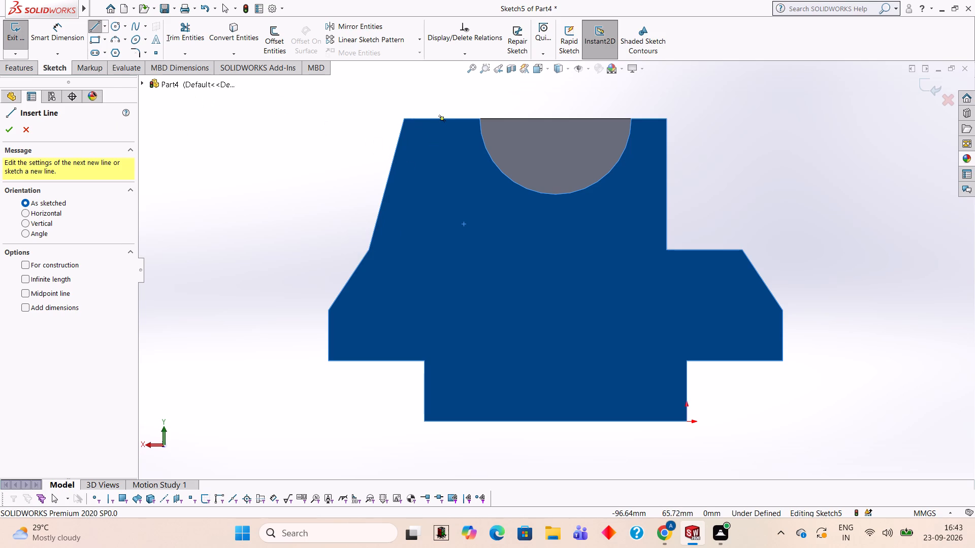
{"action": "left_click", "coordinate": [368, 250]}
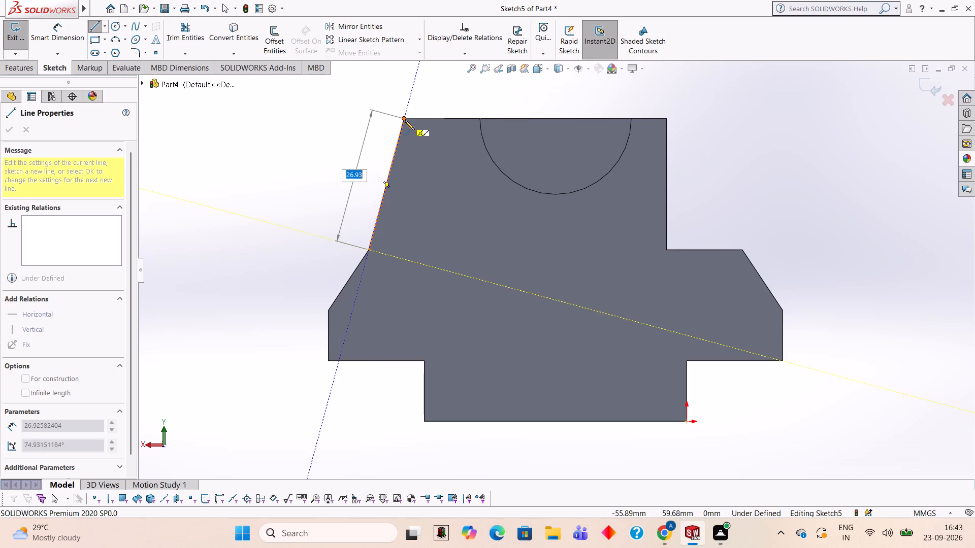
{"action": "left_click", "coordinate": [404, 120]}
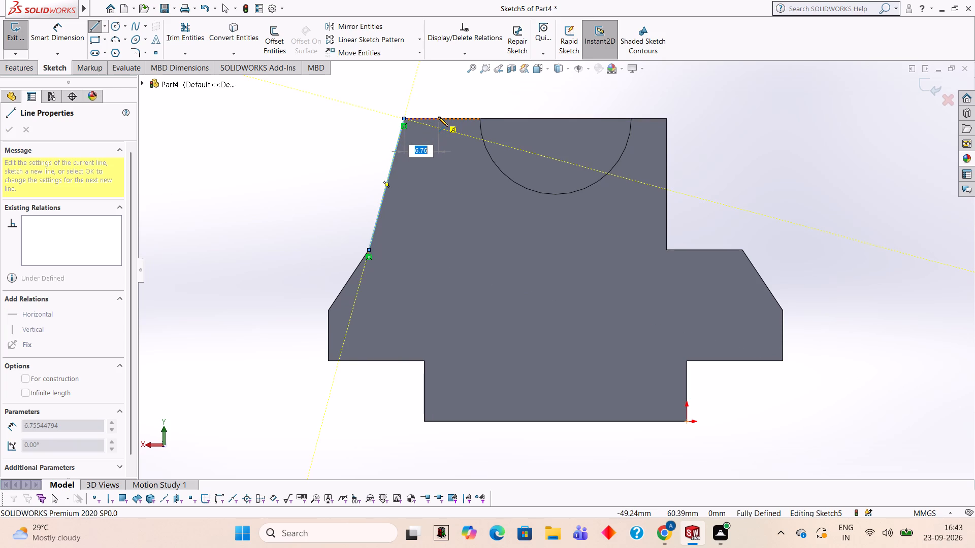
{"action": "key", "text": "8"}
{"action": "key", "text": "Return"}
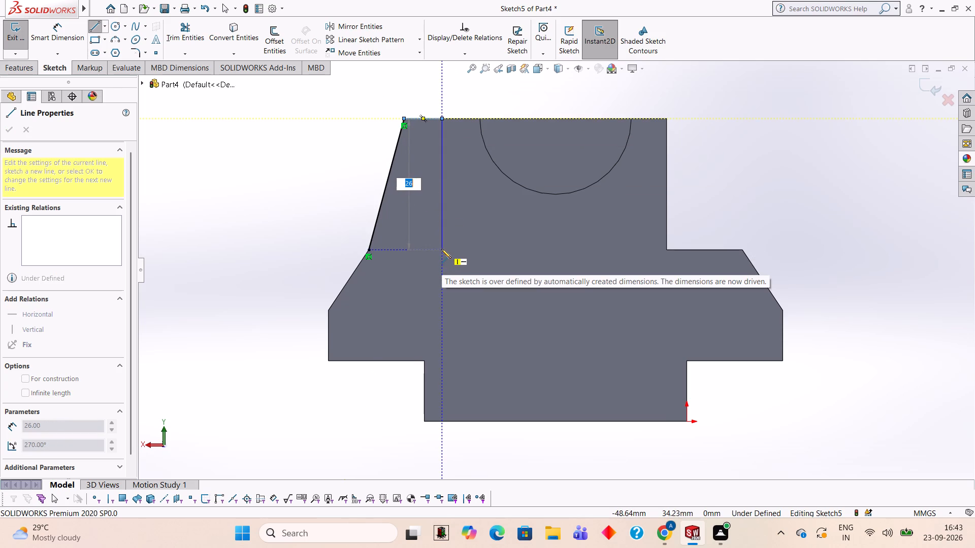
{"action": "left_click", "coordinate": [441, 249]}
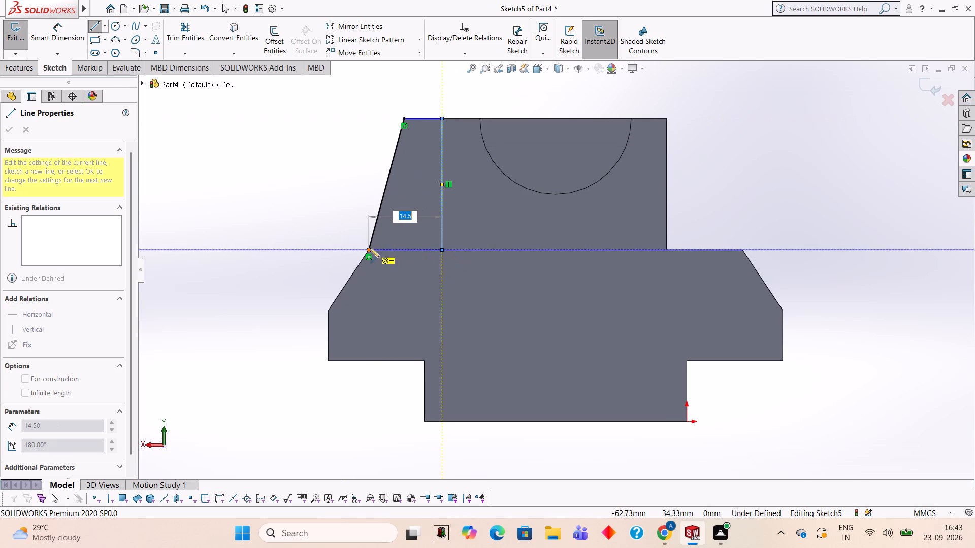
{"action": "left_click", "coordinate": [367, 248]}
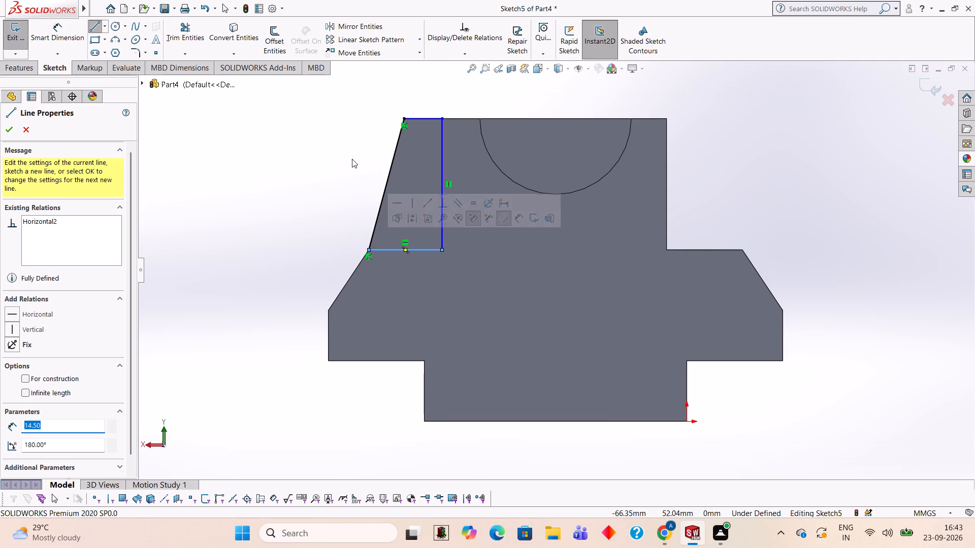
Cut-extrude the closed profile as a blind cut 15 mm deep into the rib.
{"action": "middle_click_drag", "start_coordinate": [352, 159], "coordinate": [359, 217]}
{"action": "middle_click", "coordinate": [329, 187]}
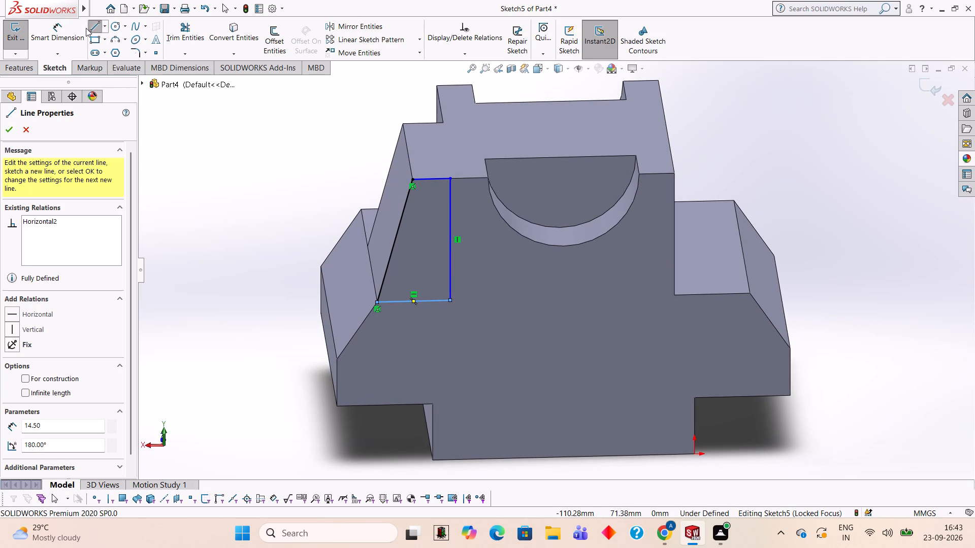
{"action": "left_click", "coordinate": [32, 67]}
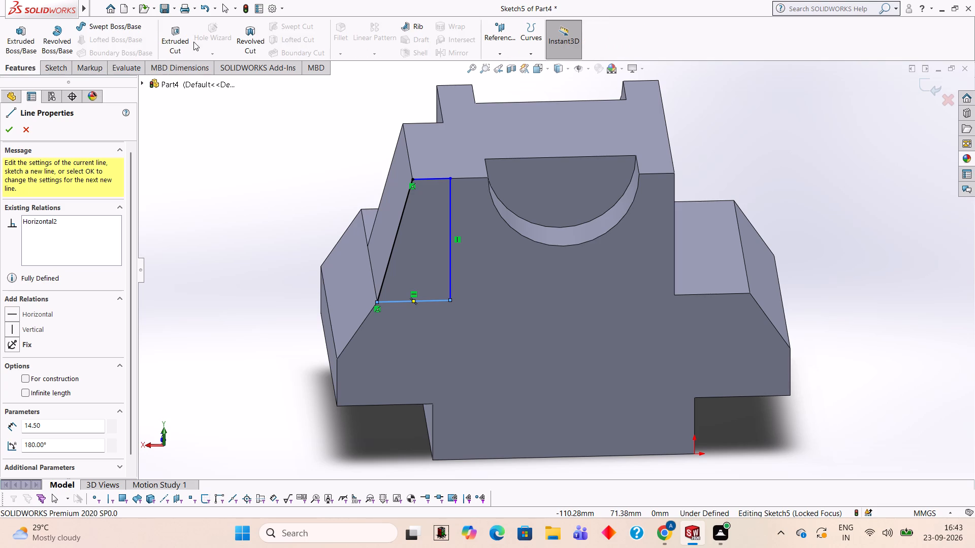
{"action": "left_click", "coordinate": [185, 34]}
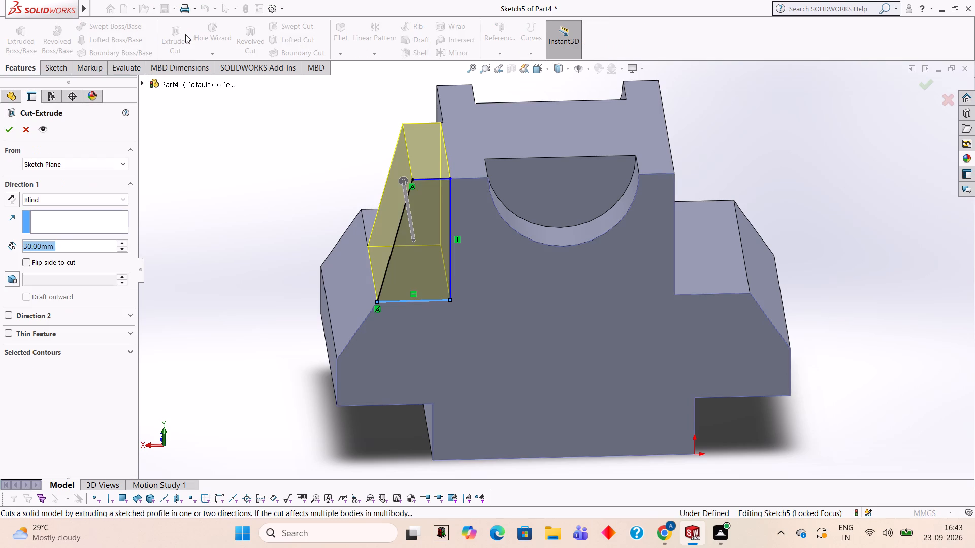
{"action": "type", "text": "15"}
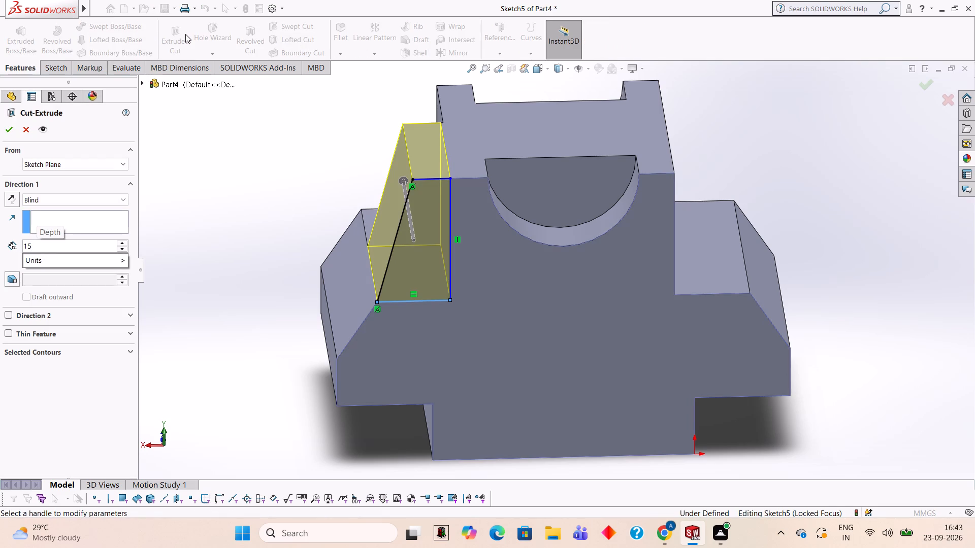
{"action": "key", "text": "Return"}
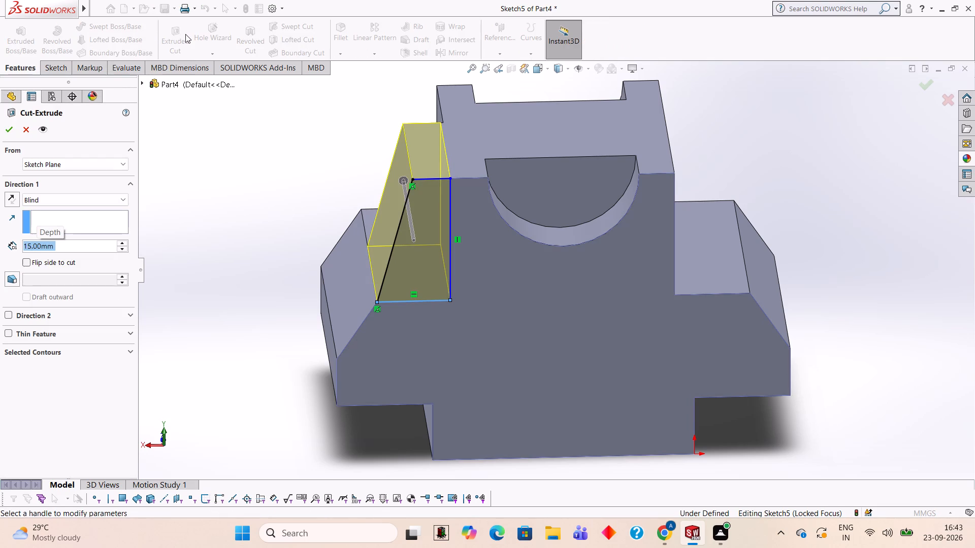
{"action": "middle_click_drag", "start_coordinate": [272, 158], "coordinate": [313, 193]}
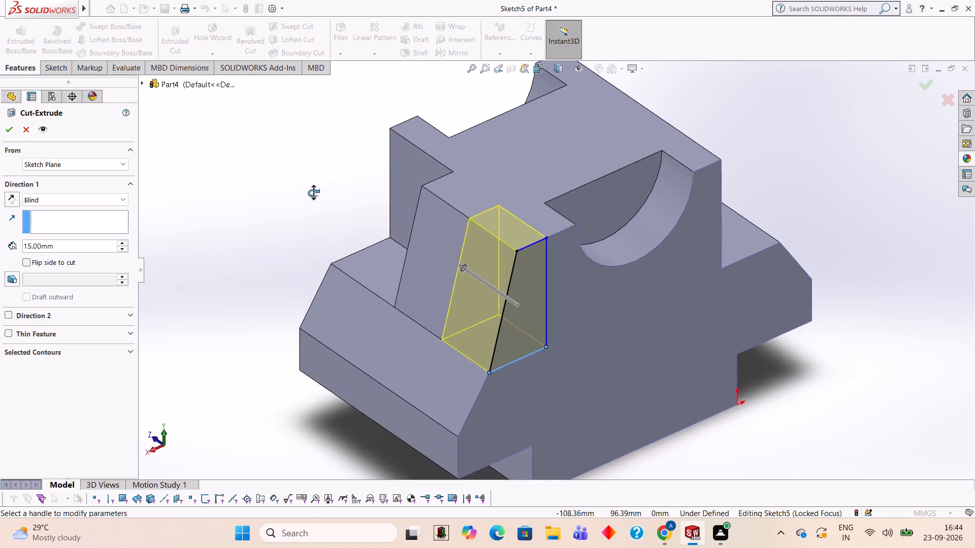
{"action": "middle_click_drag", "start_coordinate": [313, 193], "coordinate": [324, 222]}
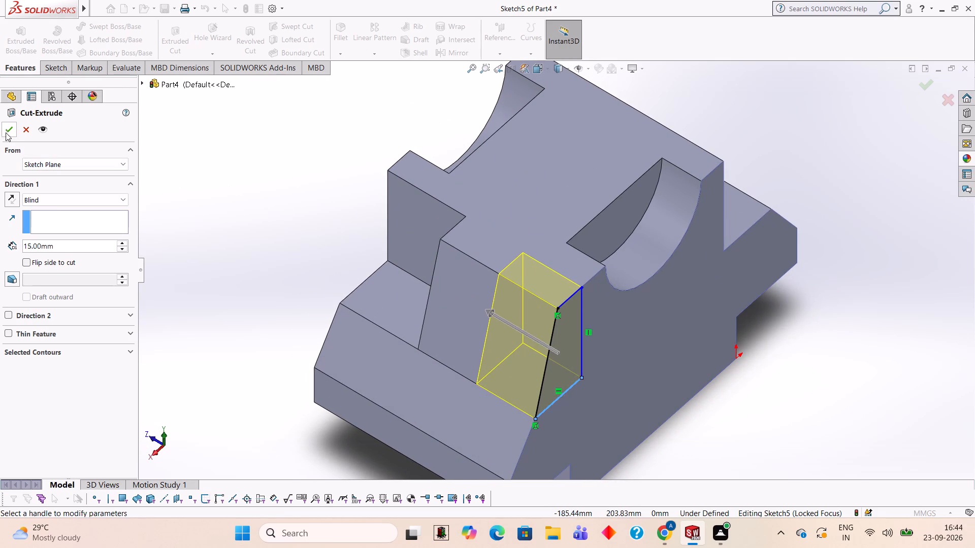
{"action": "left_click", "coordinate": [8, 130]}
{"action": "left_click", "coordinate": [268, 239]}
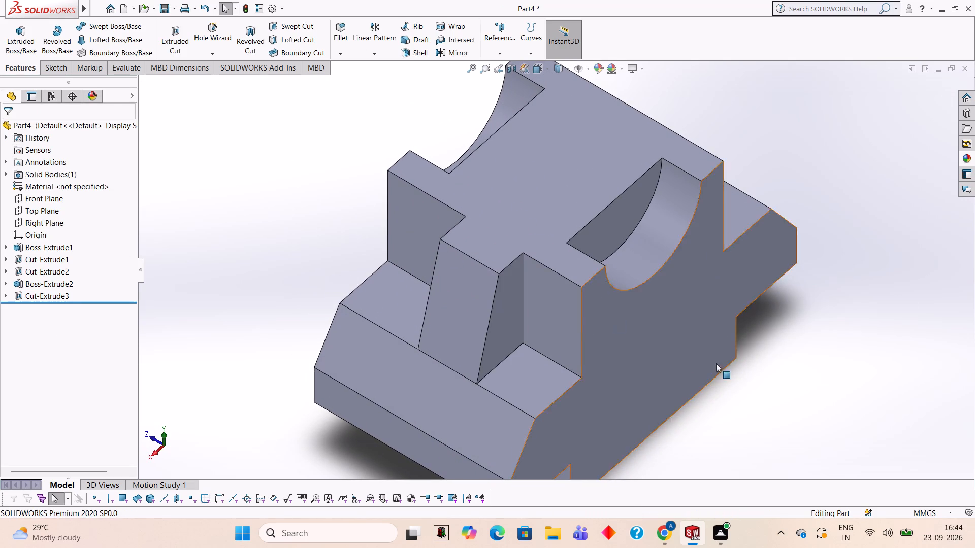
{"action": "middle_click_drag", "start_coordinate": [829, 388], "coordinate": [805, 347]}
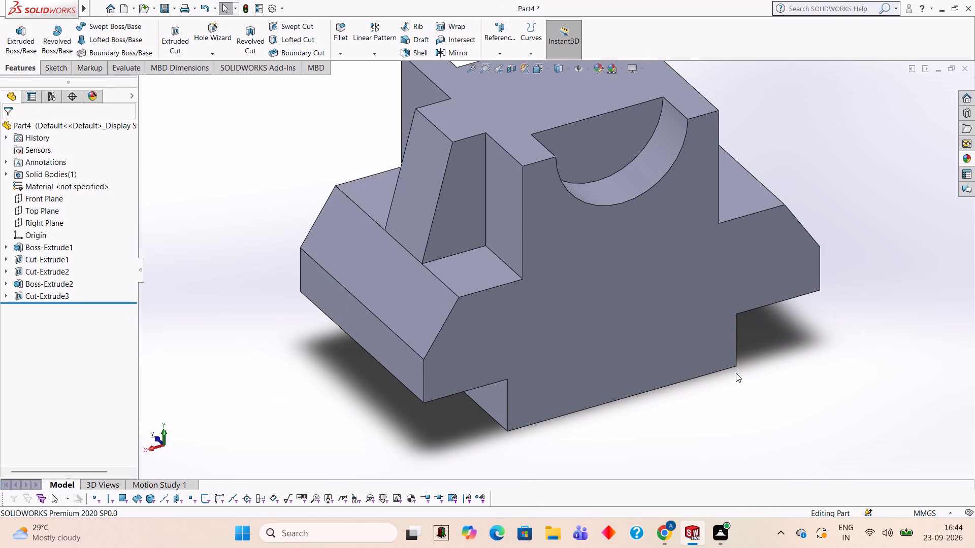
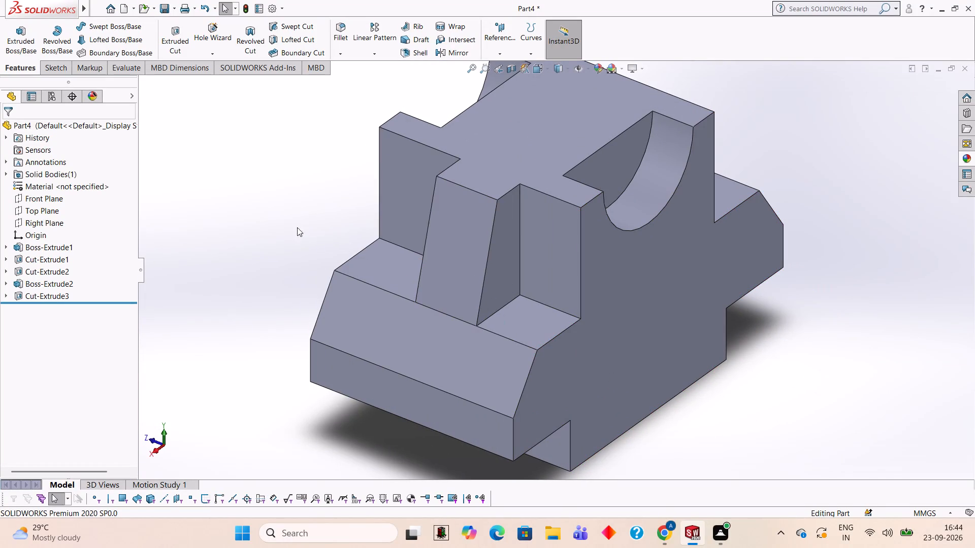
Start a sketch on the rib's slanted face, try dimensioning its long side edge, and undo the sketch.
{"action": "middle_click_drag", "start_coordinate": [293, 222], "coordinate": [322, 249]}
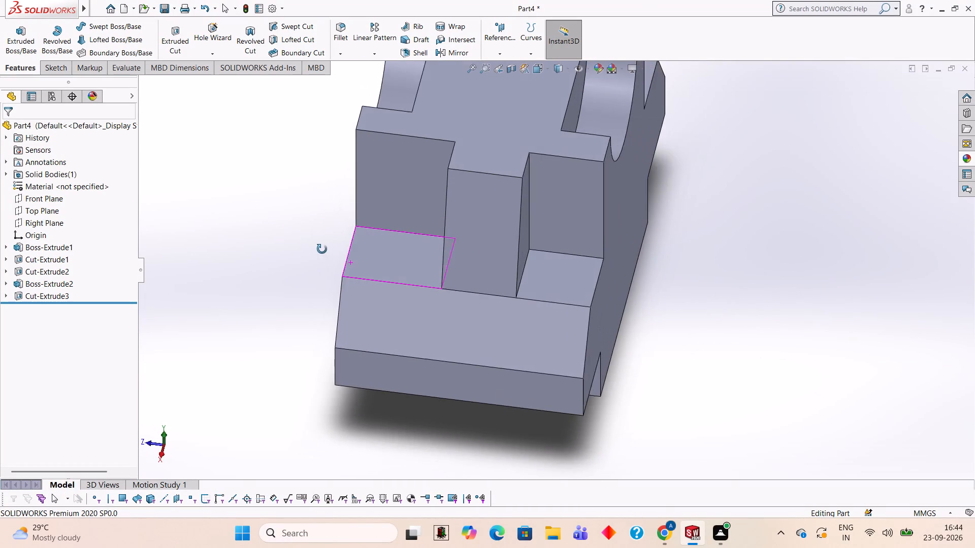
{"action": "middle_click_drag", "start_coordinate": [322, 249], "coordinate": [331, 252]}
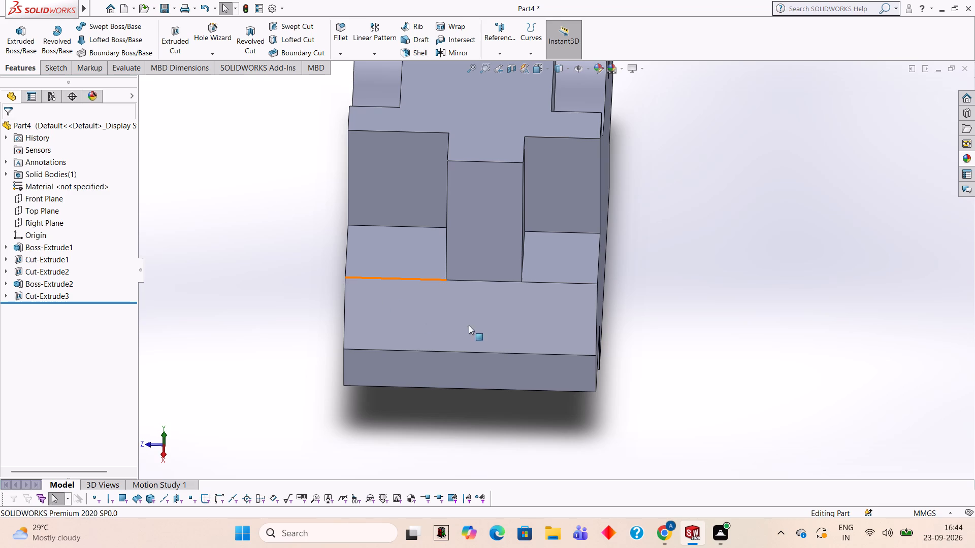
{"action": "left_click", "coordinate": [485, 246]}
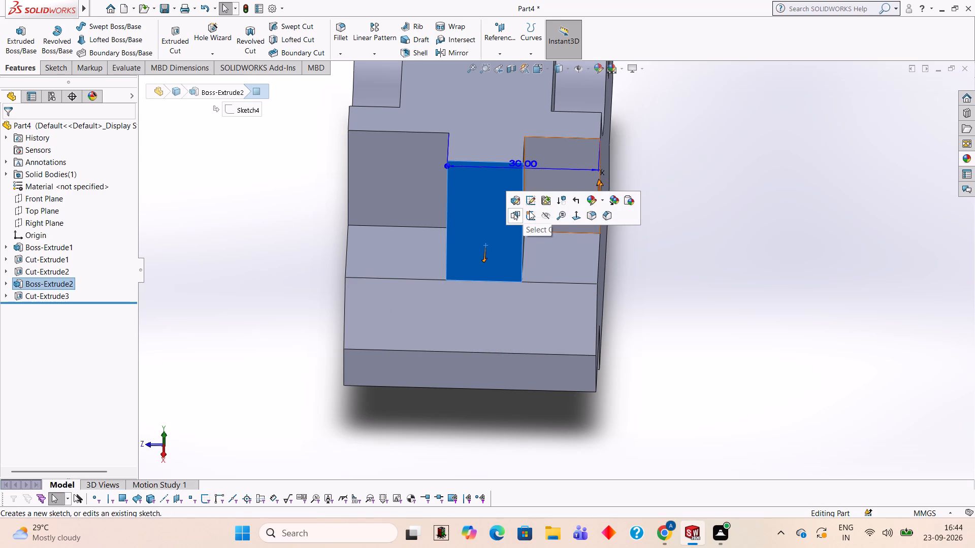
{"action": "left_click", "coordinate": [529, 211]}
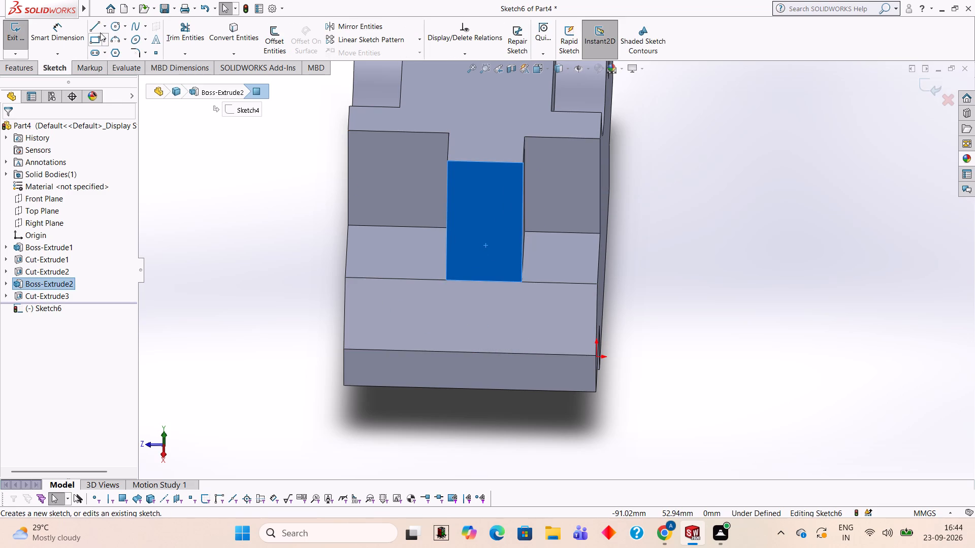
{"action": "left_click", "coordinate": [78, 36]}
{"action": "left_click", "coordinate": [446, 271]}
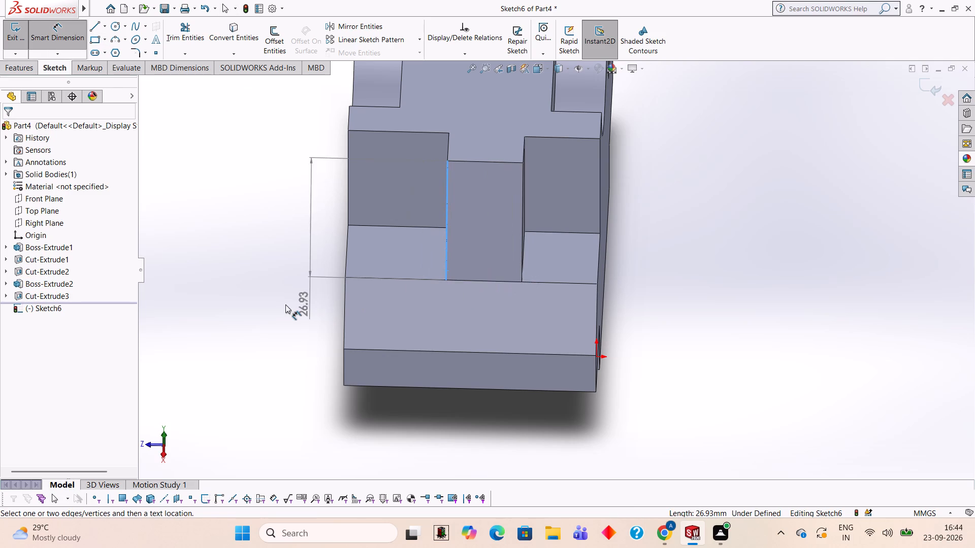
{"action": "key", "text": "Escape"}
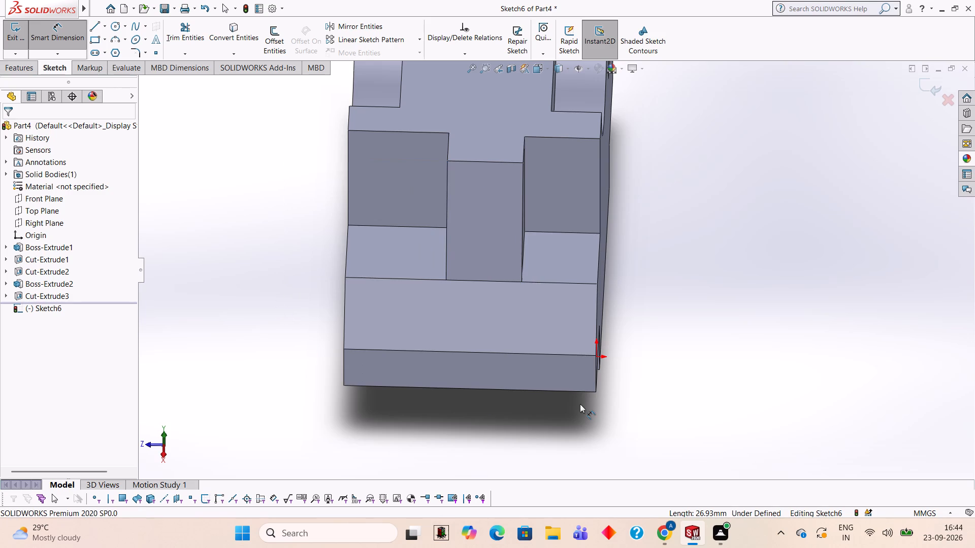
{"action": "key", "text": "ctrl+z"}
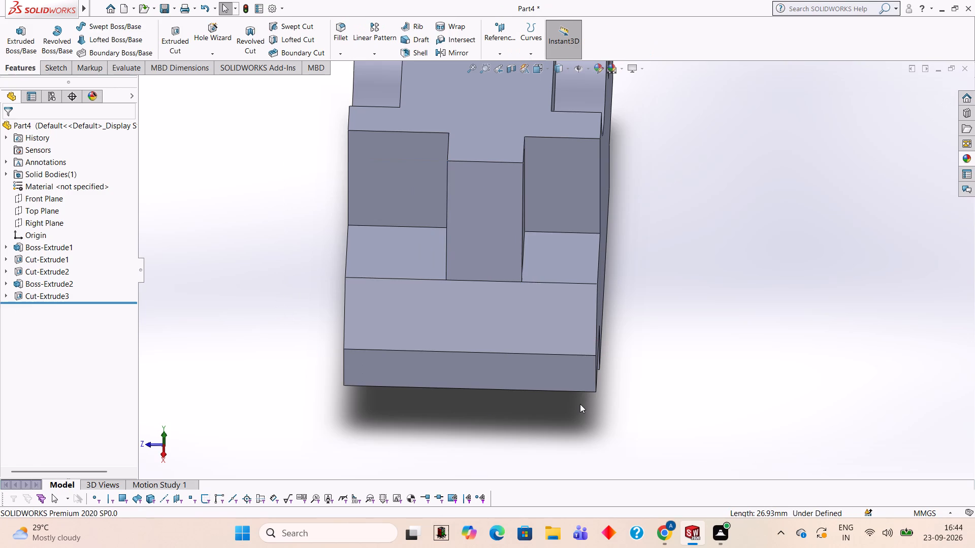
Undo the 15 mm rib cut and cut-extrude the same closed profile as a blind cut 20 mm deep.
{"action": "key", "text": "ctrl+z"}
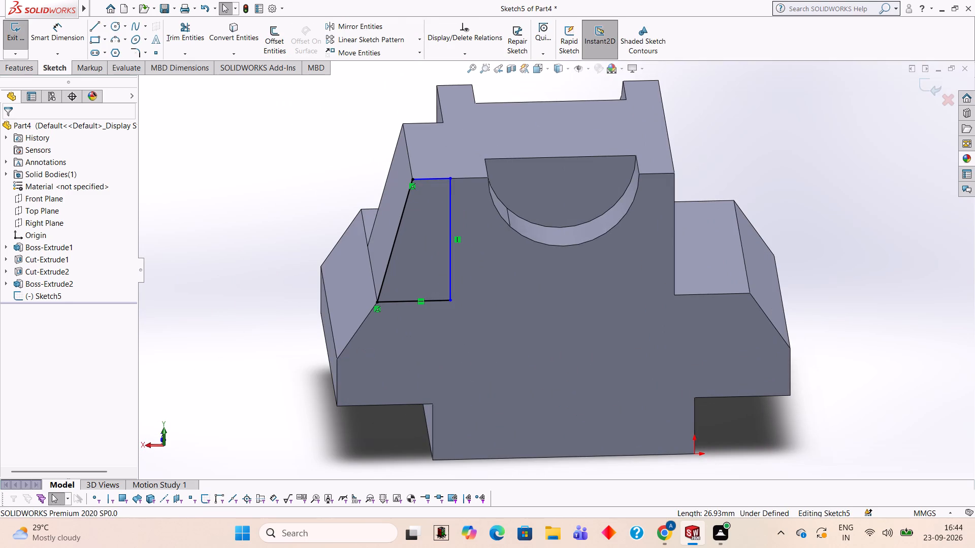
{"action": "left_click", "coordinate": [18, 73]}
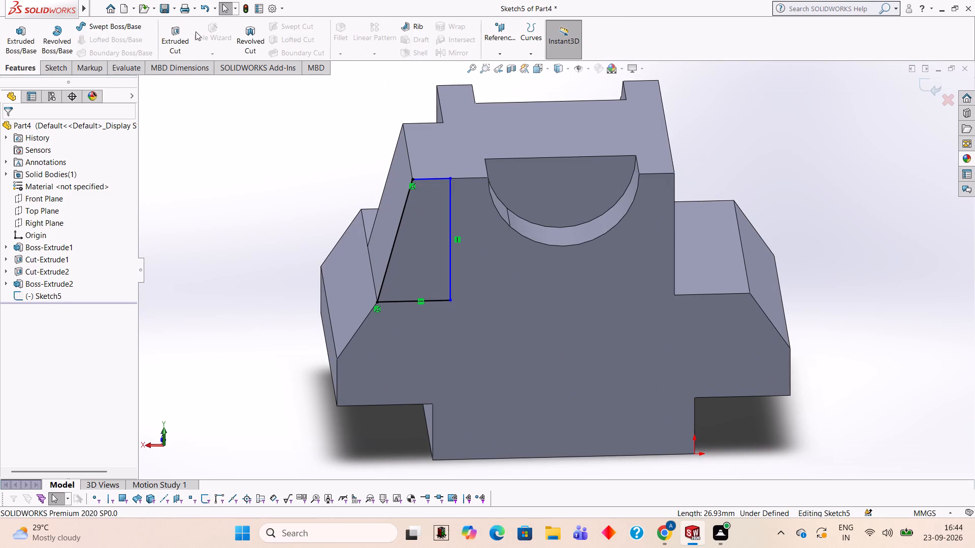
{"action": "left_click", "coordinate": [181, 38]}
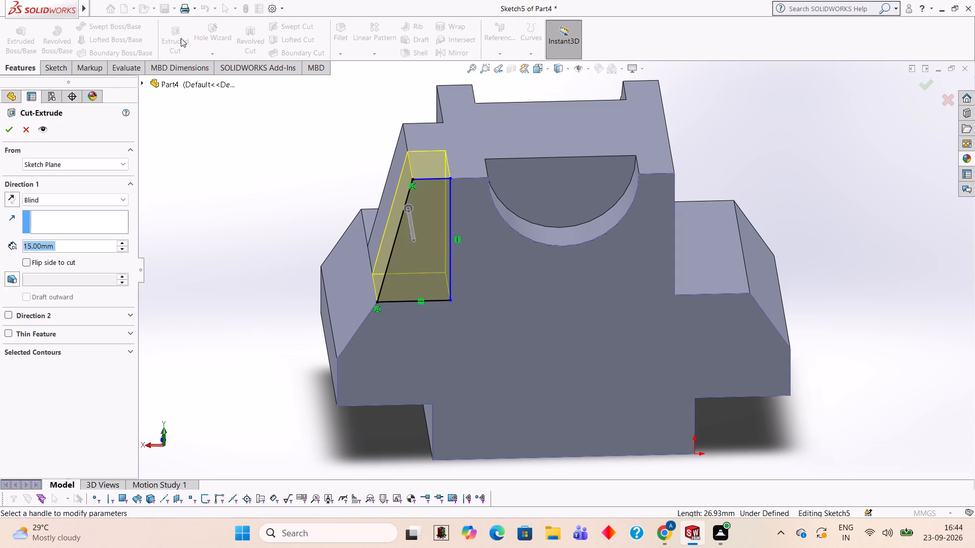
{"action": "type", "text": "20"}
{"action": "key", "text": "Return"}
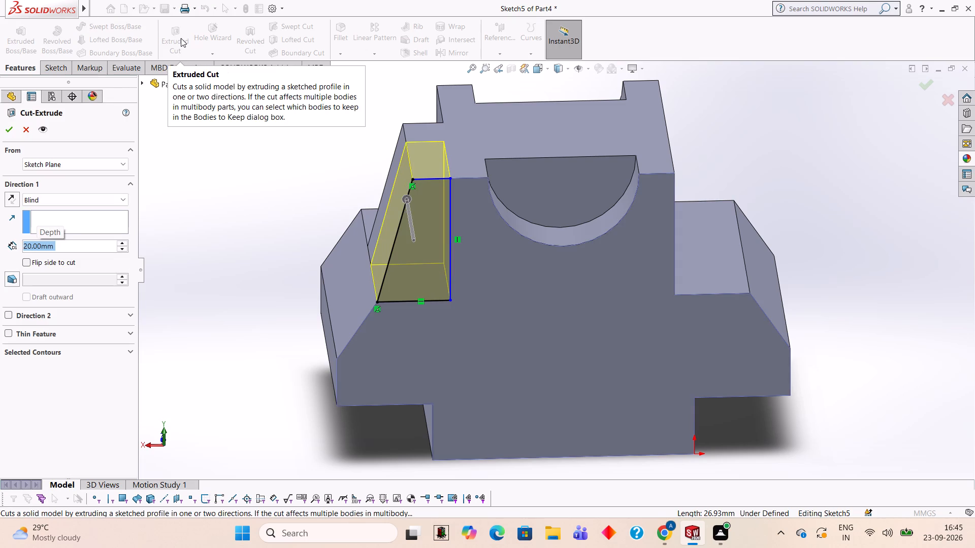
{"action": "left_click", "coordinate": [11, 123]}
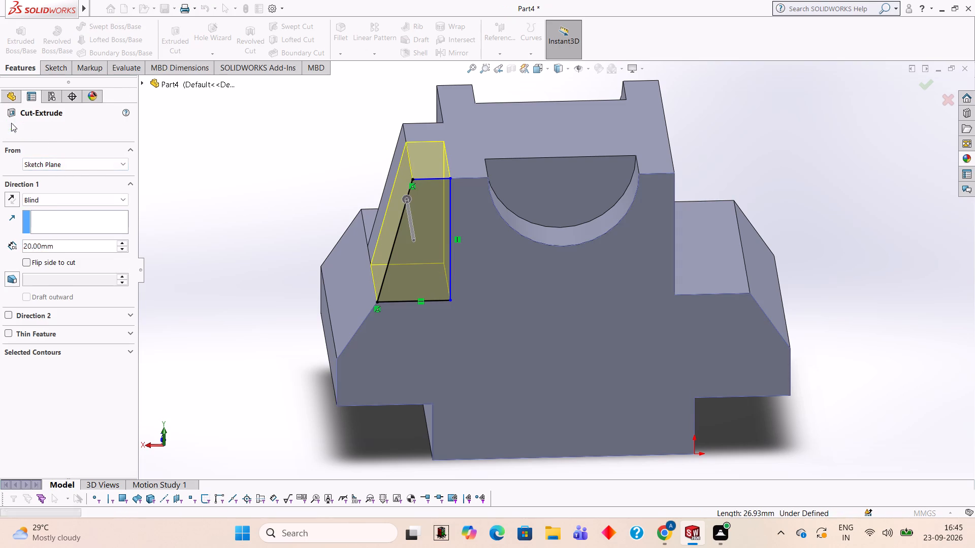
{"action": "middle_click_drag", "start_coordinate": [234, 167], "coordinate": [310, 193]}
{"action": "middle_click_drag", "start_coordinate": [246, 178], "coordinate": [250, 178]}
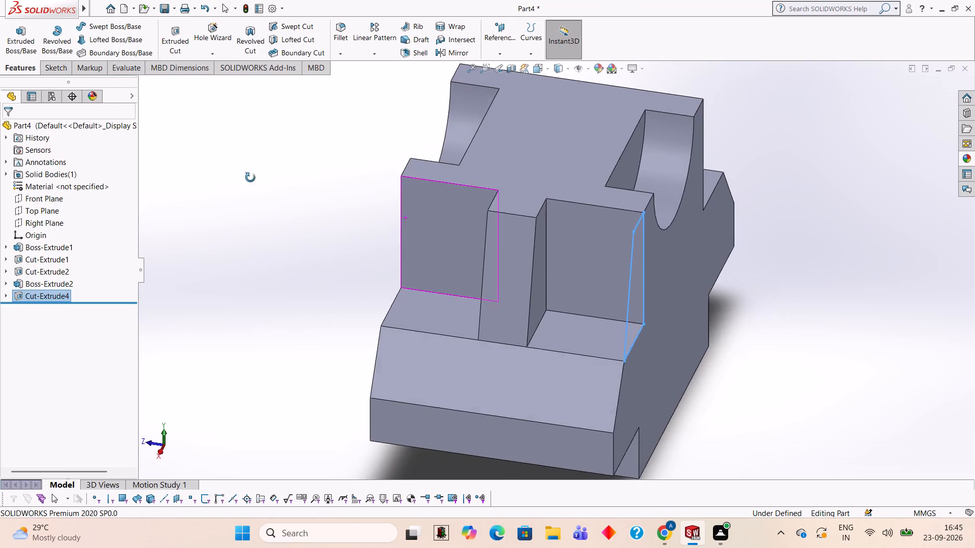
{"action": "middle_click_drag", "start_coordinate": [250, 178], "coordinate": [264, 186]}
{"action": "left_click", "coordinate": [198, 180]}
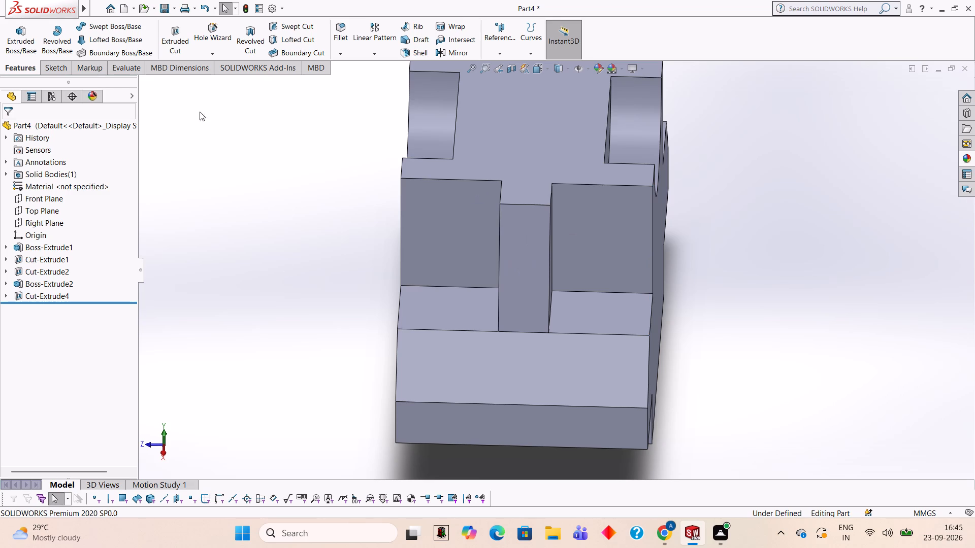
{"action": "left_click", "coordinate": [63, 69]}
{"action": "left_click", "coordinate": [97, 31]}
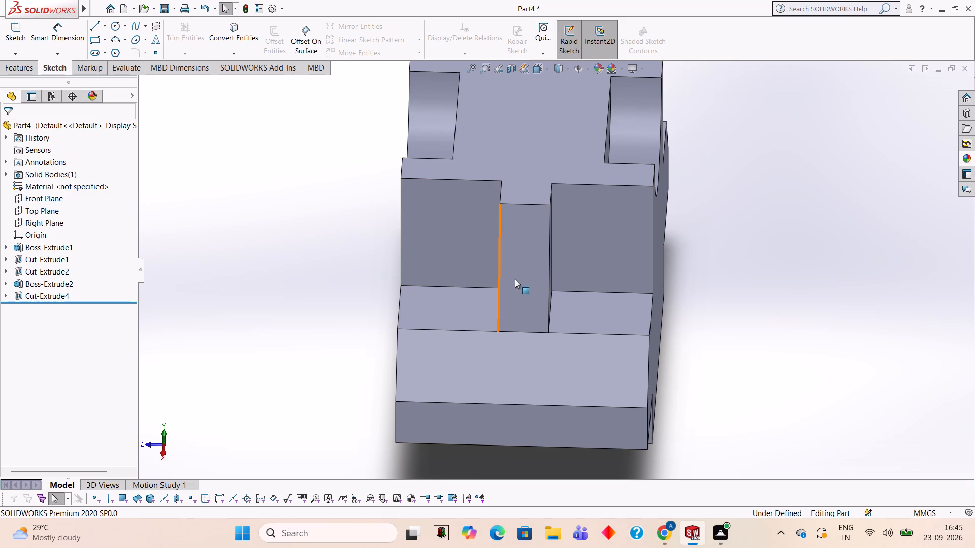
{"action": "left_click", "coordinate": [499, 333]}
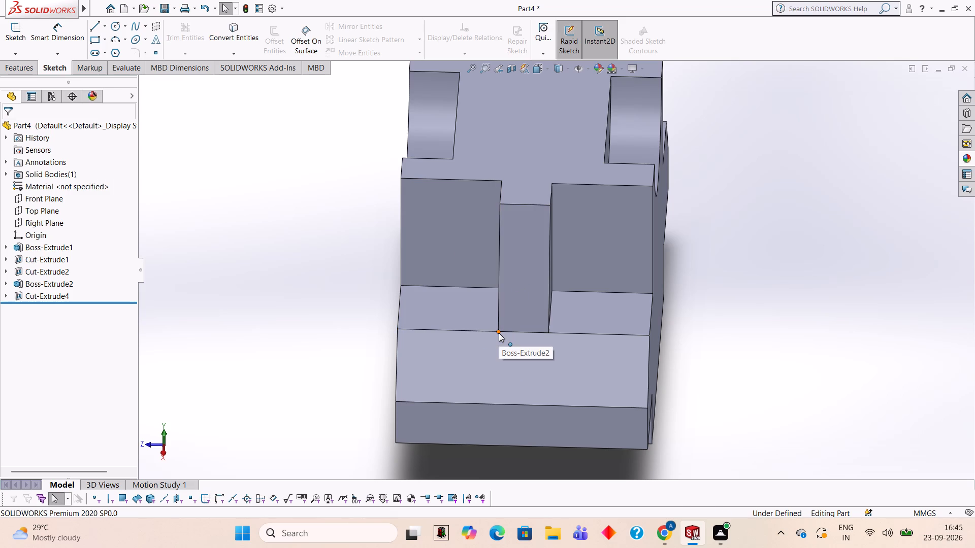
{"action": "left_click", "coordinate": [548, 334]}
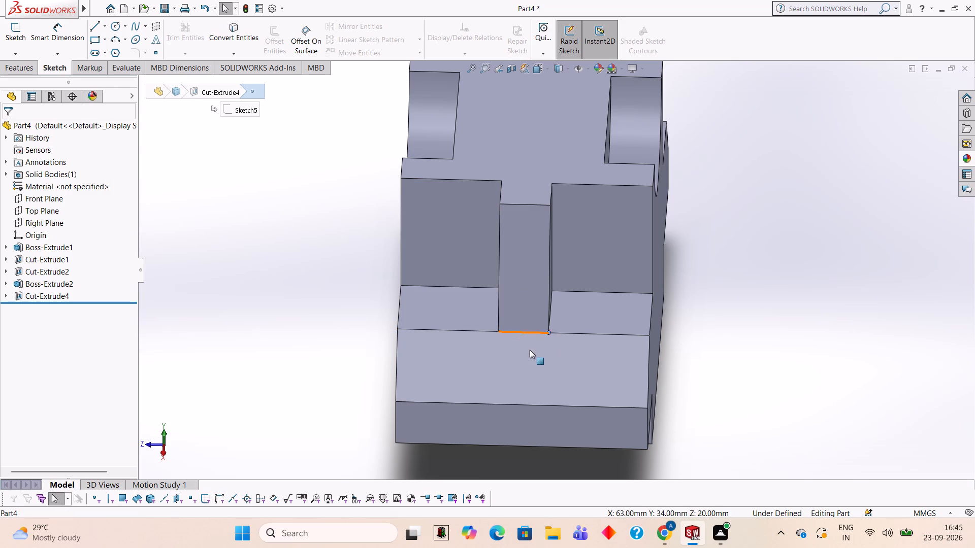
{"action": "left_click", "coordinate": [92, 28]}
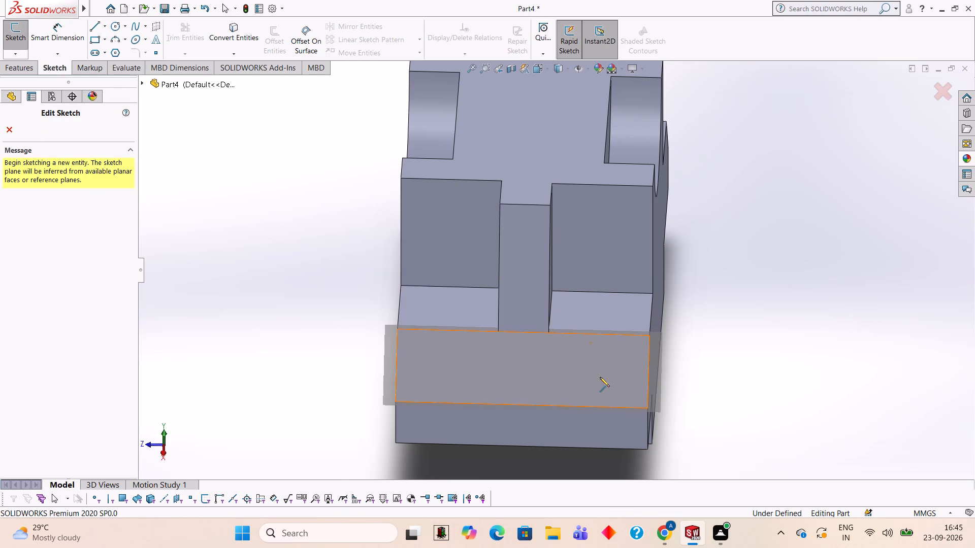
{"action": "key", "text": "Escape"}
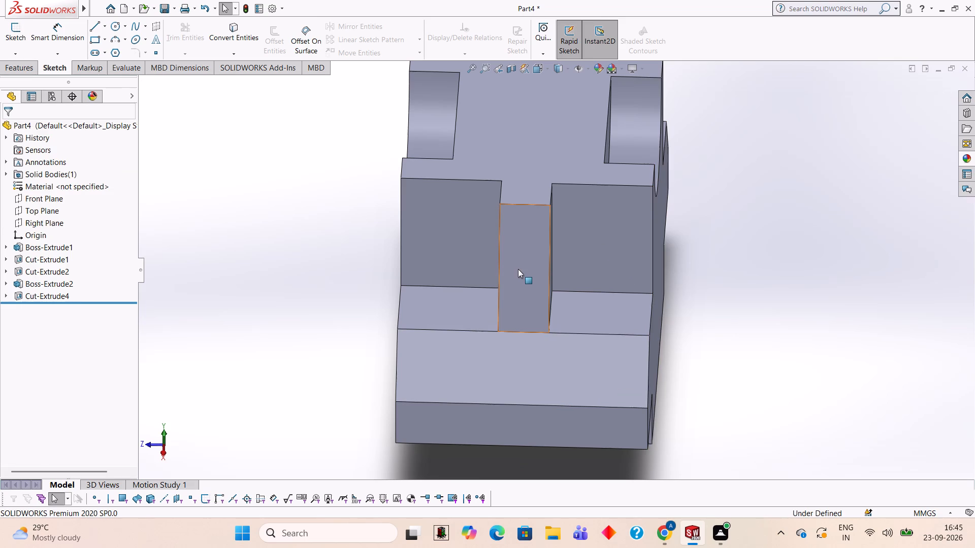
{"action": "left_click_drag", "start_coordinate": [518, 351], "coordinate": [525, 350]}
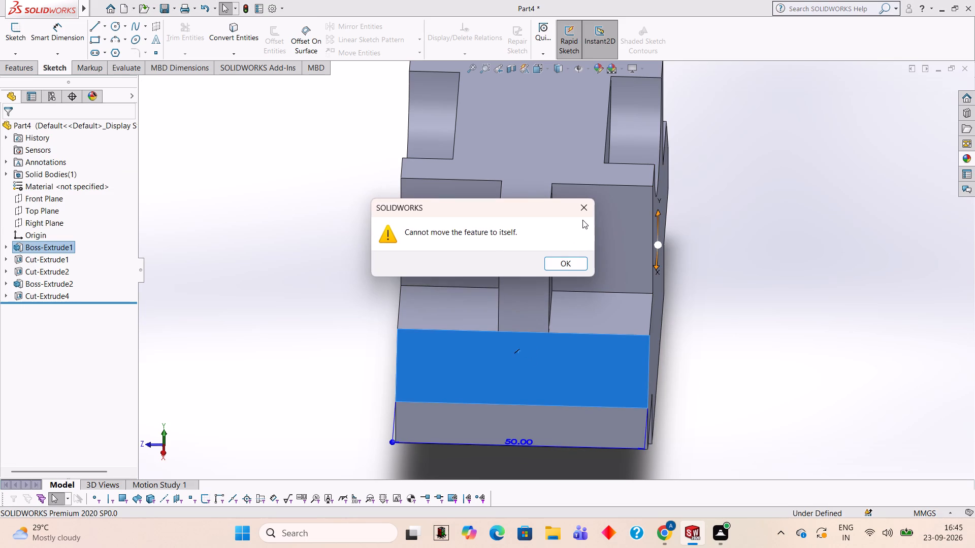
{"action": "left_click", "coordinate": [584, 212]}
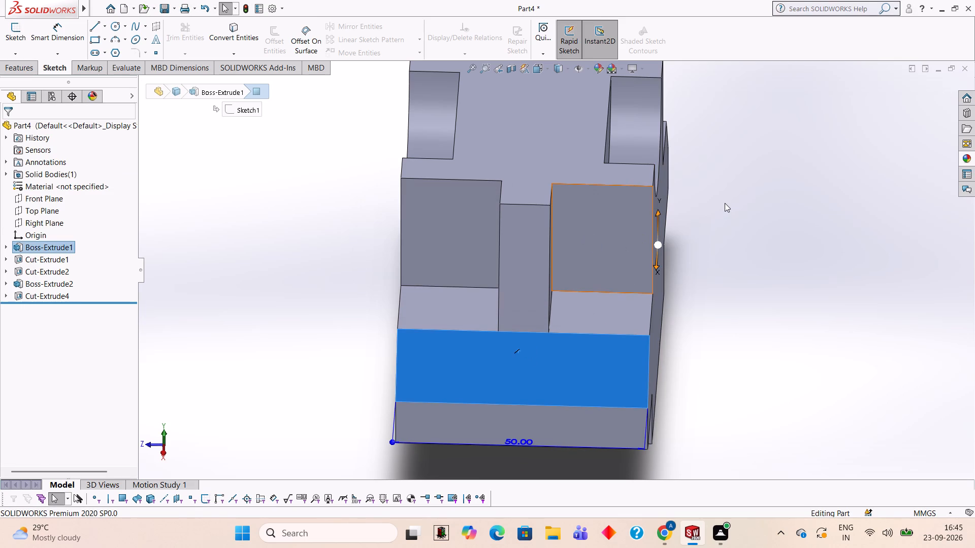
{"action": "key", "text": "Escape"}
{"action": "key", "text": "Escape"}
Open a sketch on the sloped chamfer face below the rib, viewed square-on.
{"action": "left_click", "coordinate": [541, 363]}
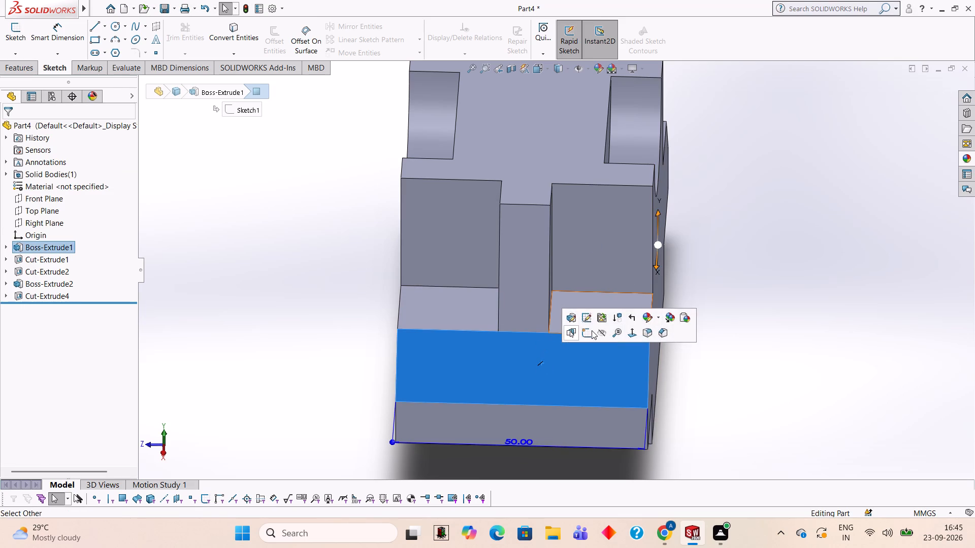
{"action": "left_click", "coordinate": [592, 331]}
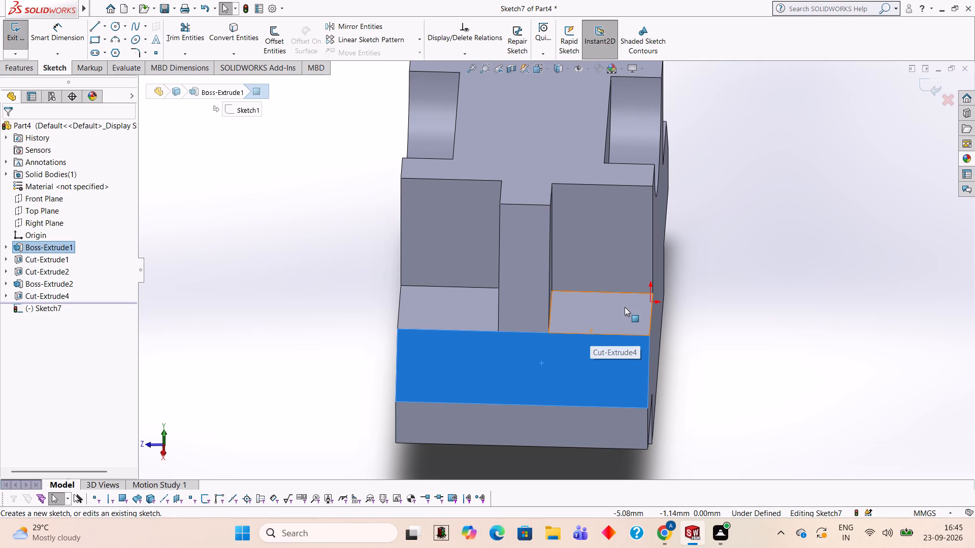
{"action": "key", "text": "ctrl+8"}
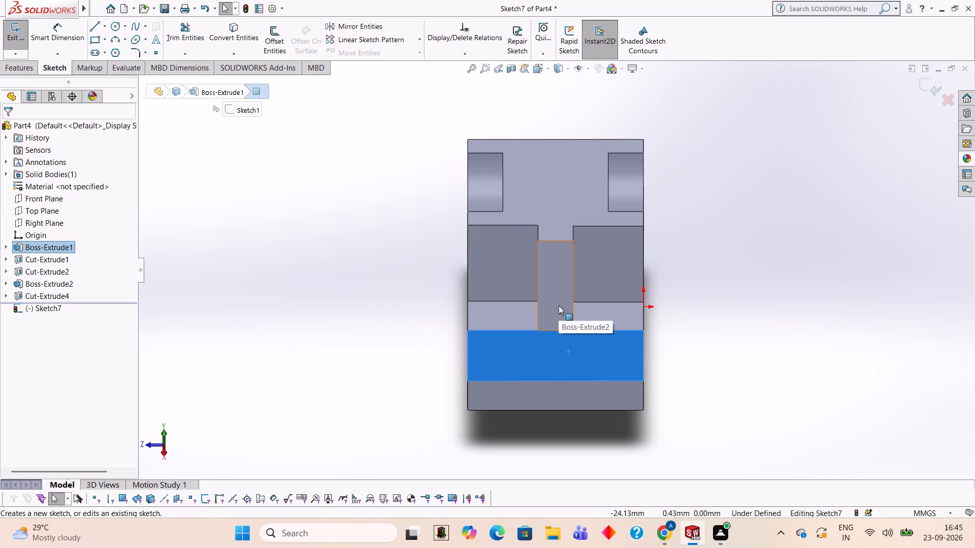
{"action": "key", "text": "ctrl+8"}
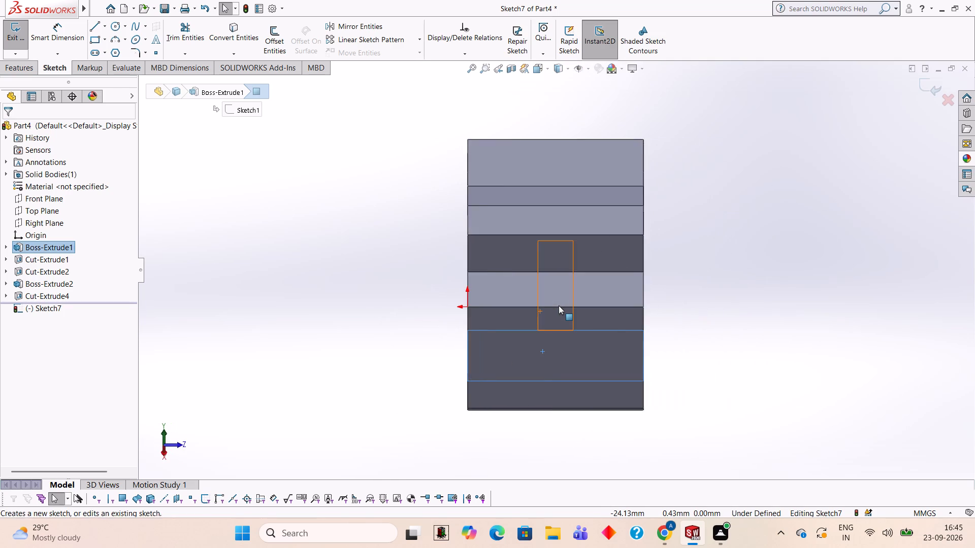
{"action": "key", "text": "ctrl+8"}
Check the rib's base width between its two lower corners with a trial line, and cancel the line.
{"action": "scroll", "coordinate": [574, 317], "scroll_direction": "down", "scroll_amount": 3}
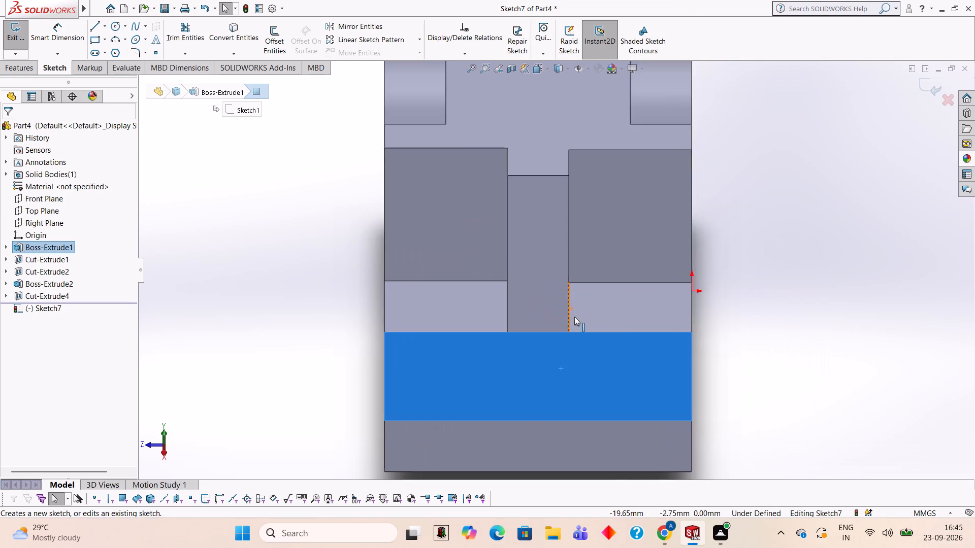
{"action": "scroll", "coordinate": [574, 317], "scroll_direction": "down", "scroll_amount": 2}
{"action": "left_click", "coordinate": [76, 40]}
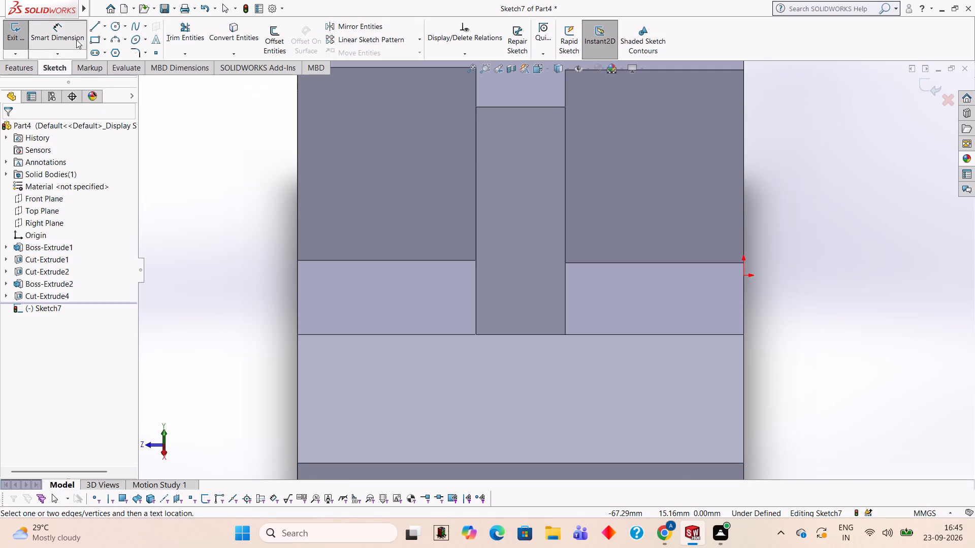
{"action": "left_click", "coordinate": [476, 335]}
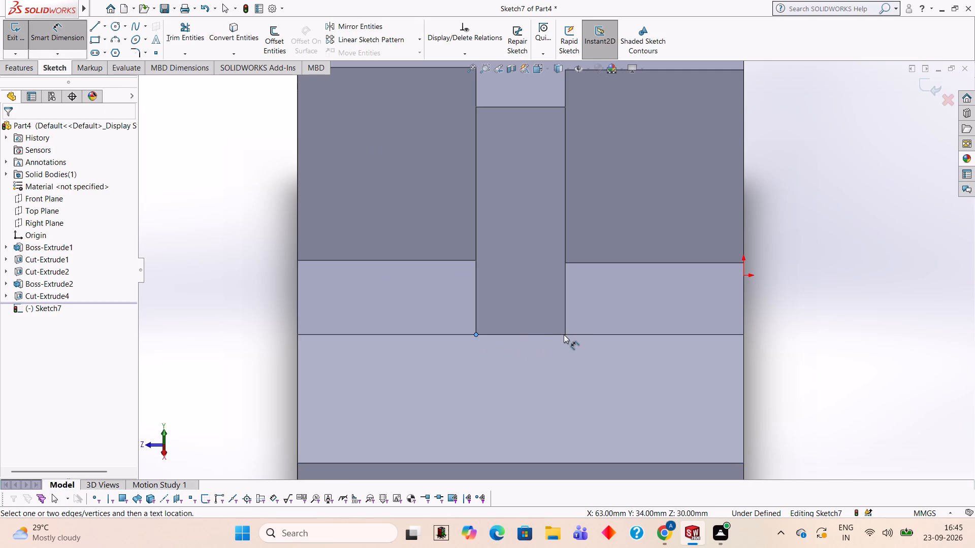
{"action": "key", "text": "Escape"}
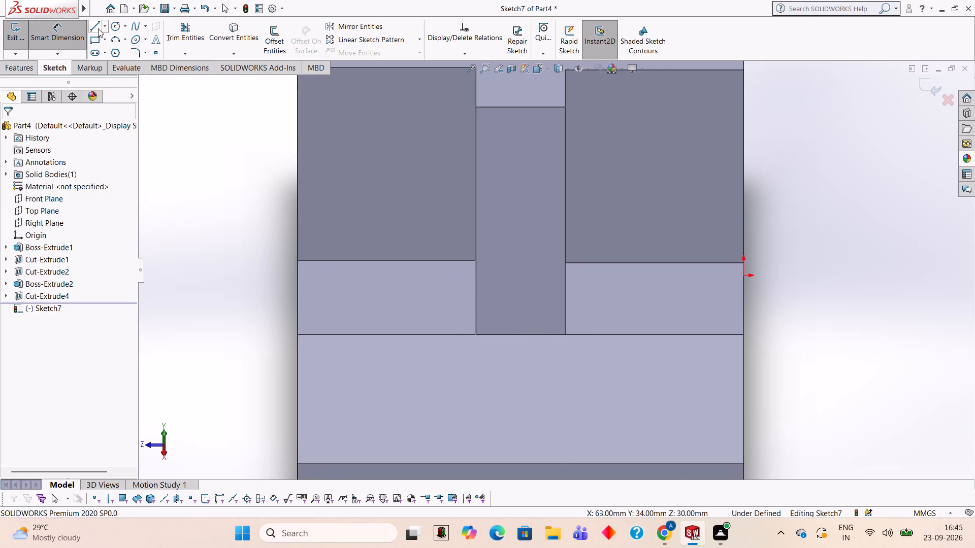
{"action": "left_click", "coordinate": [89, 23]}
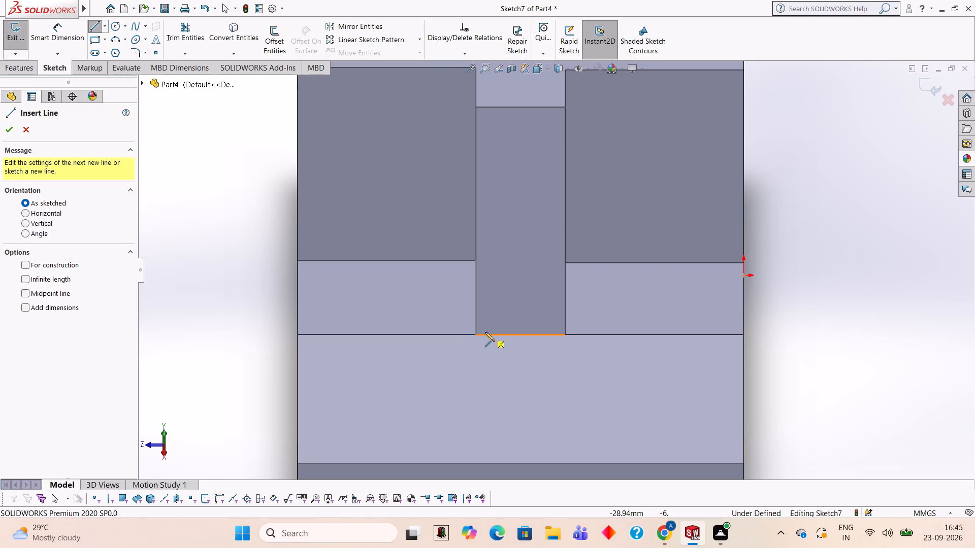
{"action": "left_click", "coordinate": [476, 333]}
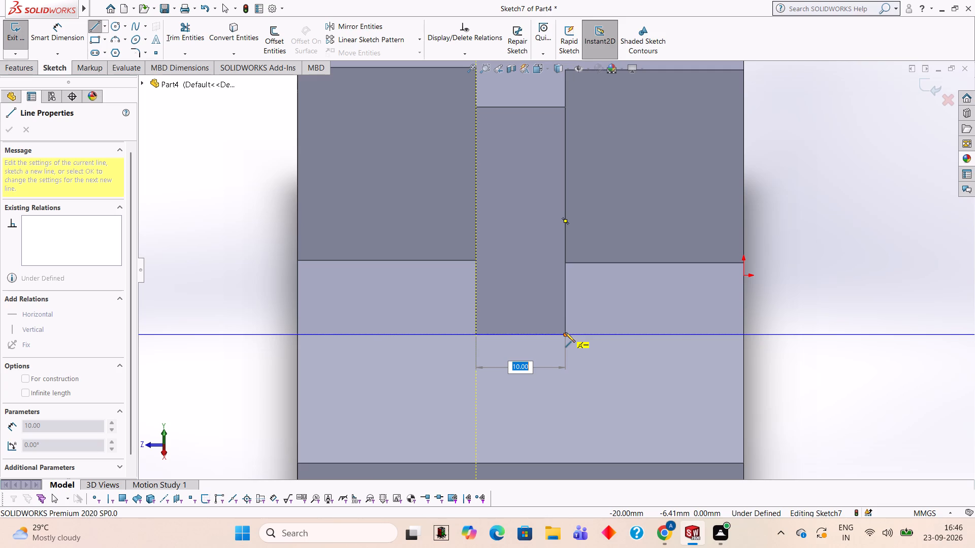
{"action": "key", "text": "Escape"}
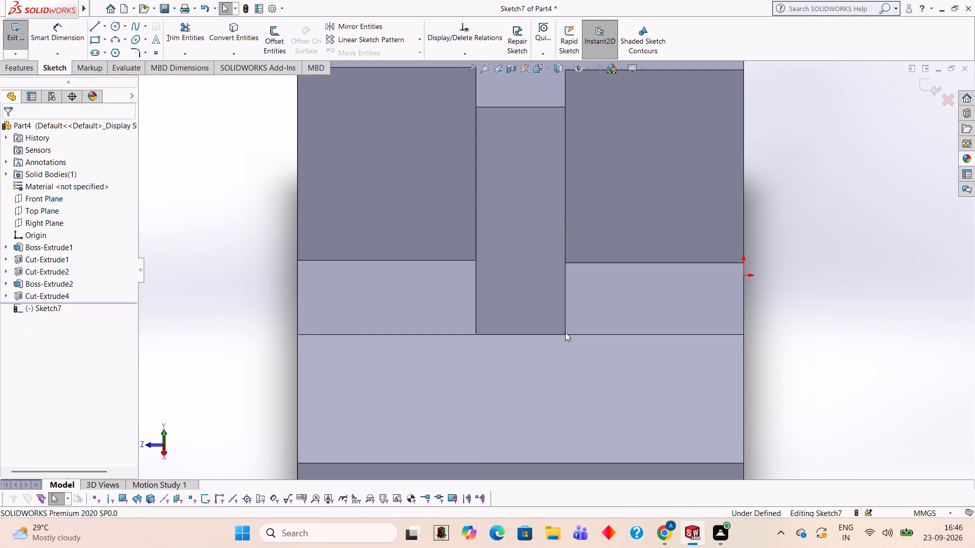
Check the length of the rib's slanted side edge with a trial line, cancel it, and exit the empty sketch.
{"action": "middle_click_drag", "start_coordinate": [813, 322], "coordinate": [769, 300]}
{"action": "scroll", "coordinate": [774, 300], "scroll_direction": "up", "scroll_amount": 2}
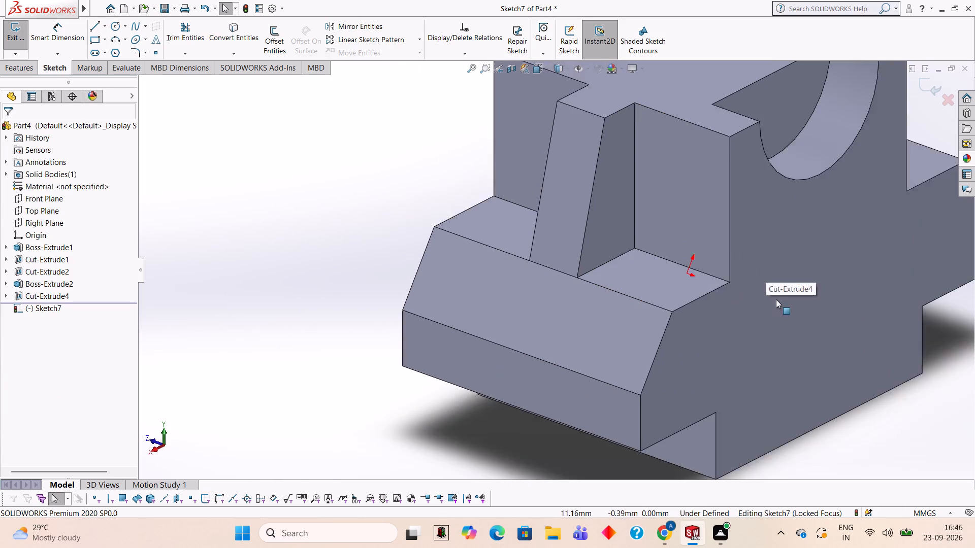
{"action": "scroll", "coordinate": [776, 299], "scroll_direction": "up", "scroll_amount": 1}
{"action": "middle_click_drag", "start_coordinate": [900, 362], "coordinate": [879, 362]}
{"action": "scroll", "coordinate": [850, 256], "scroll_direction": "down", "scroll_amount": 2}
{"action": "scroll", "coordinate": [888, 186], "scroll_direction": "up", "scroll_amount": 2}
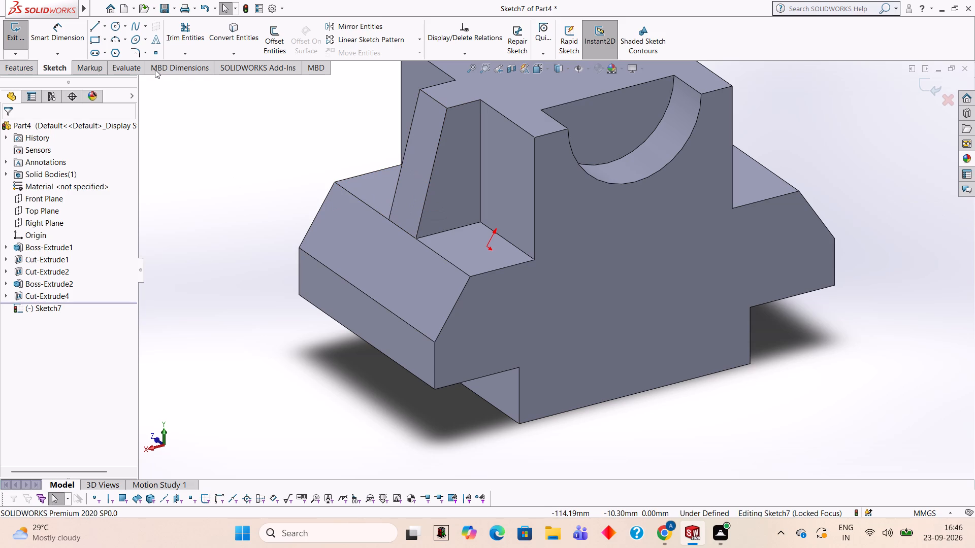
{"action": "left_click", "coordinate": [91, 26]}
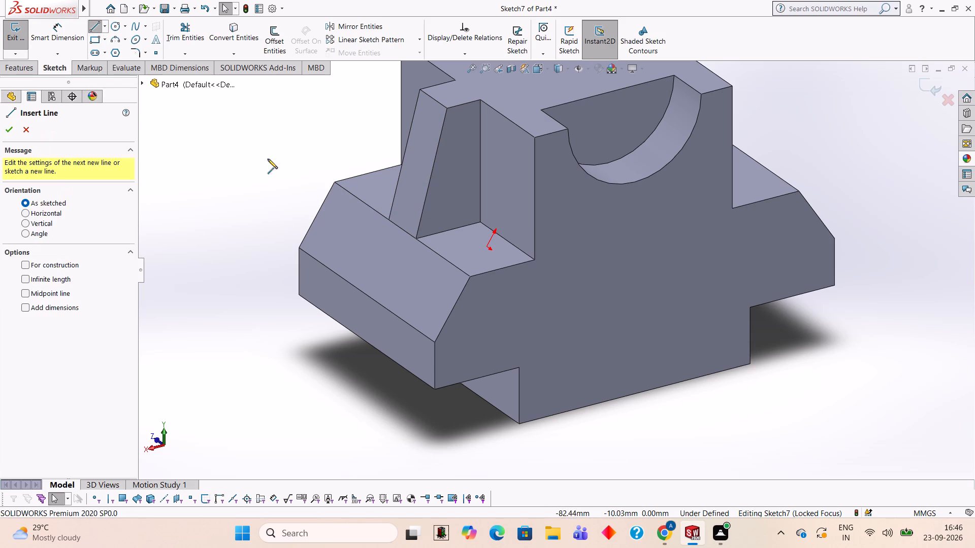
{"action": "left_click", "coordinate": [416, 237]}
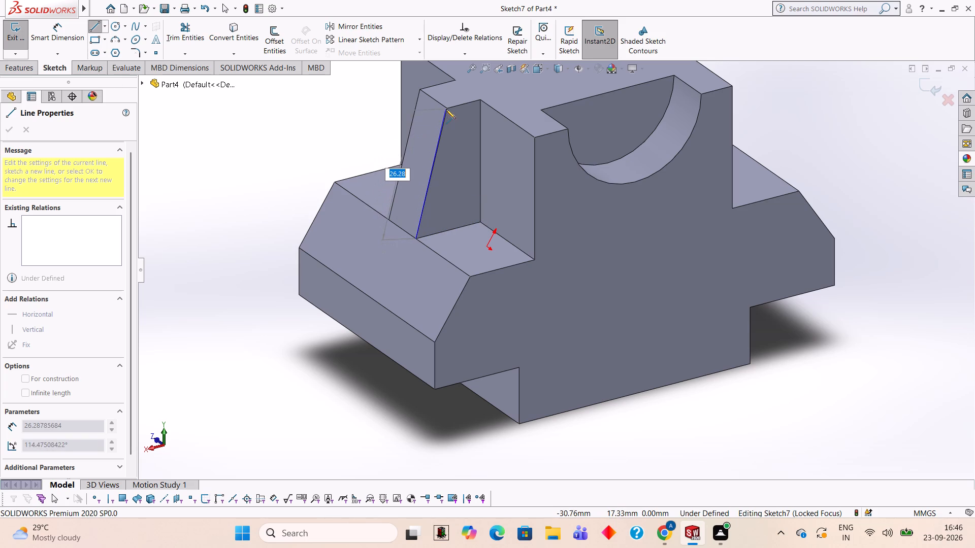
{"action": "key", "text": "Escape"}
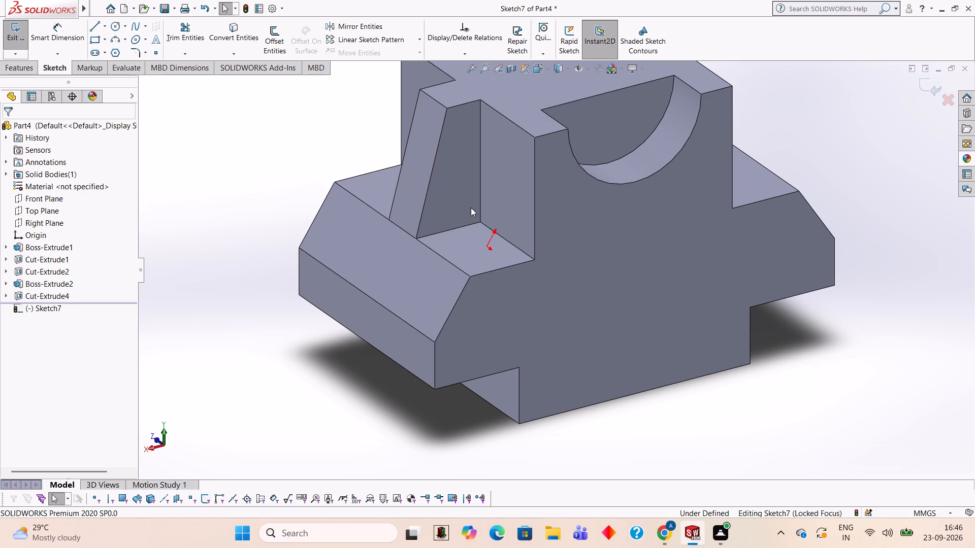
{"action": "left_click", "coordinate": [932, 87]}
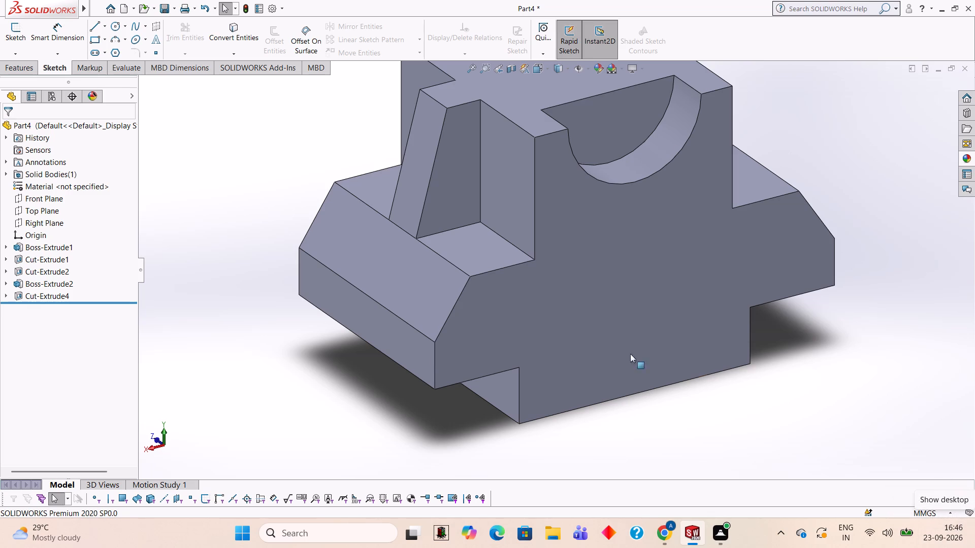
Sketch a closed four-line profile on the rib's side face, tracing its 14.5 mm base, 26 mm vertical edge, top and slanted edge.
{"action": "left_click", "coordinate": [462, 205]}
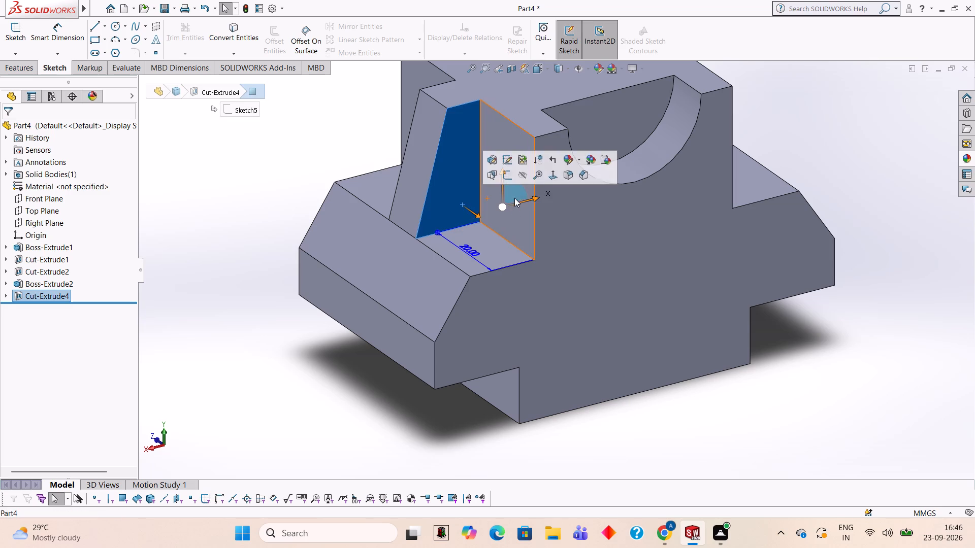
{"action": "left_click", "coordinate": [504, 178]}
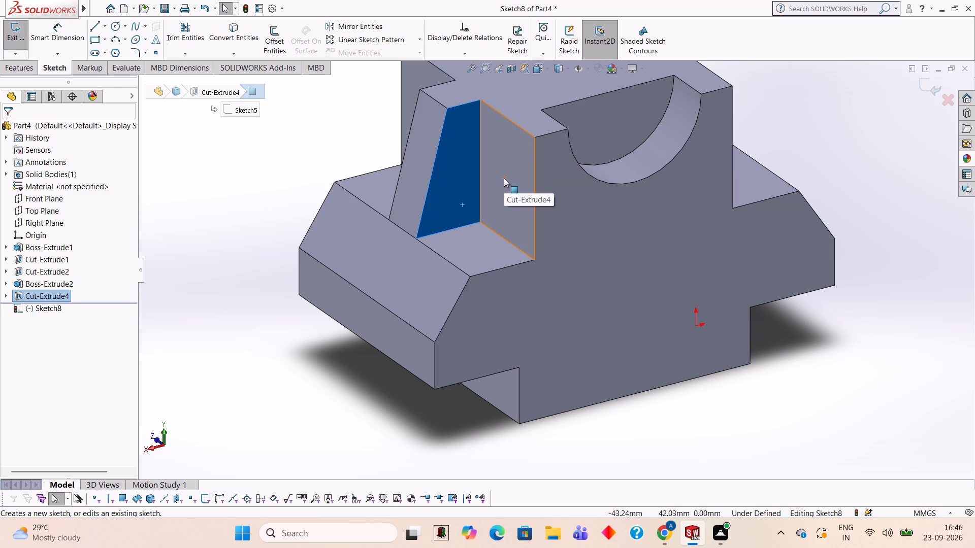
{"action": "key", "text": "ctrl+8"}
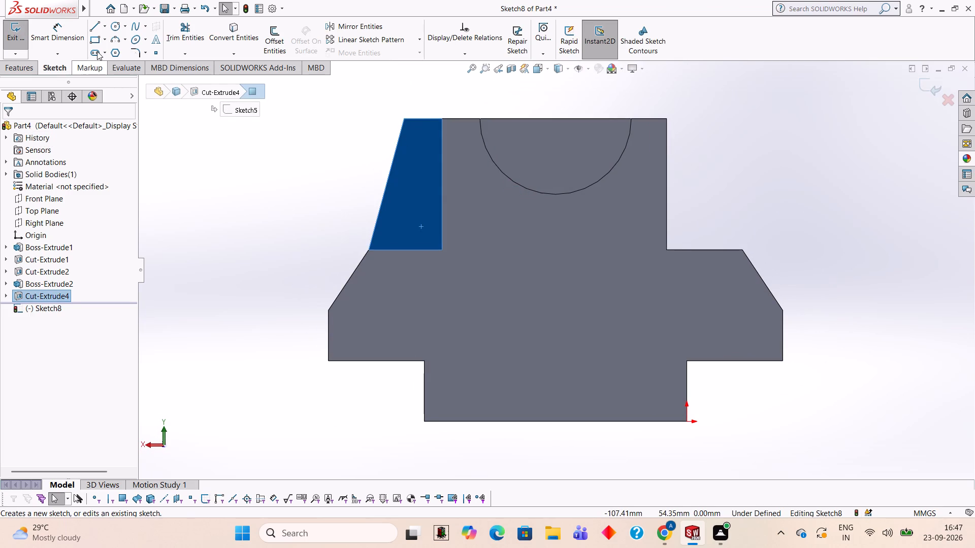
{"action": "left_click", "coordinate": [96, 26]}
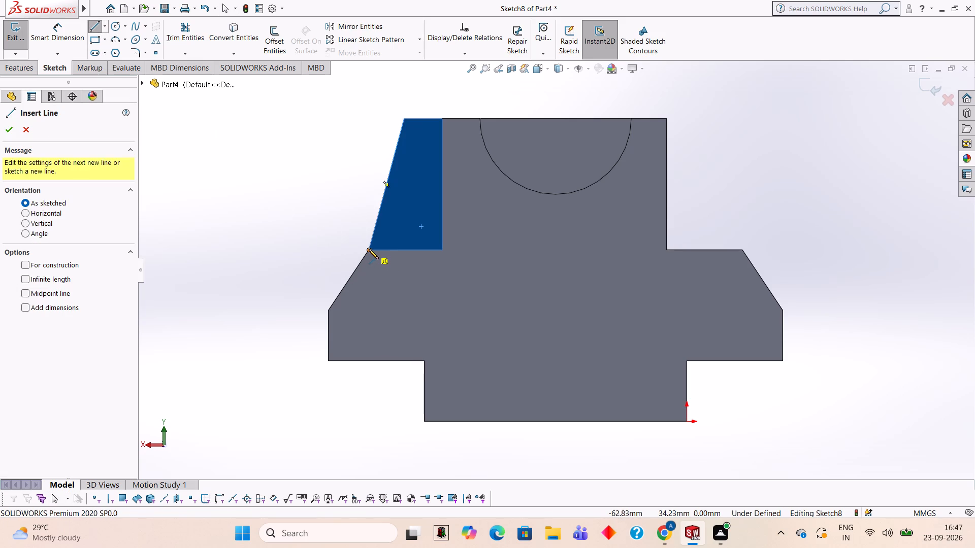
{"action": "left_click", "coordinate": [368, 249]}
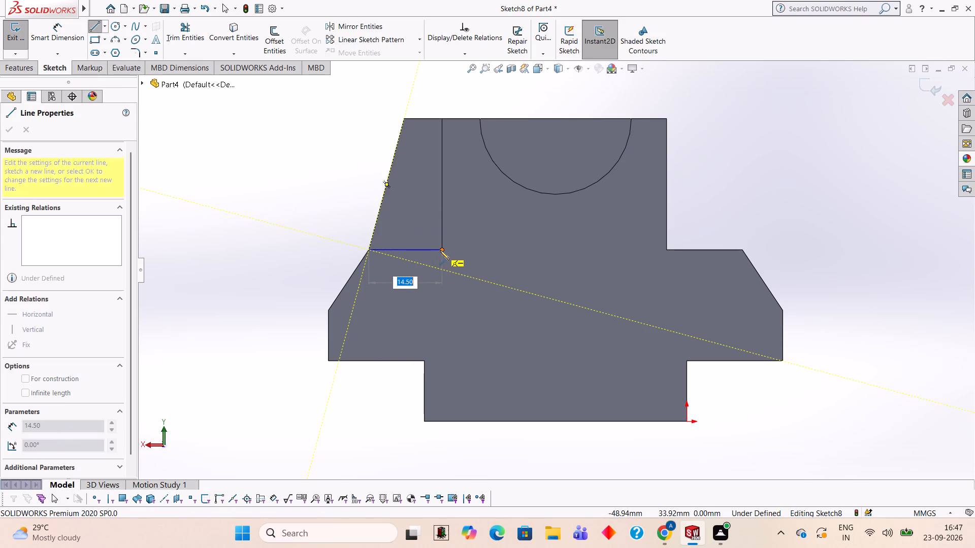
{"action": "left_click", "coordinate": [441, 250]}
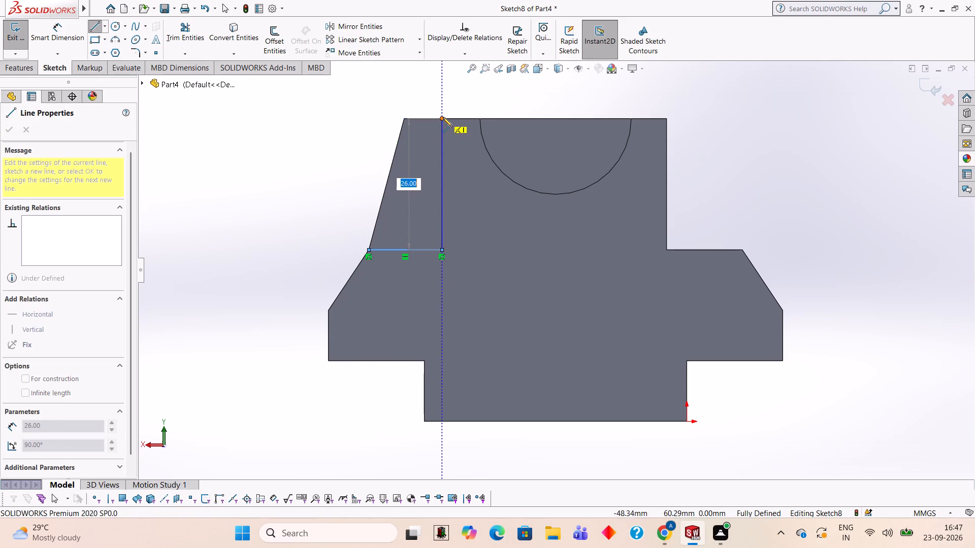
{"action": "left_click", "coordinate": [443, 117]}
{"action": "left_click", "coordinate": [404, 118]}
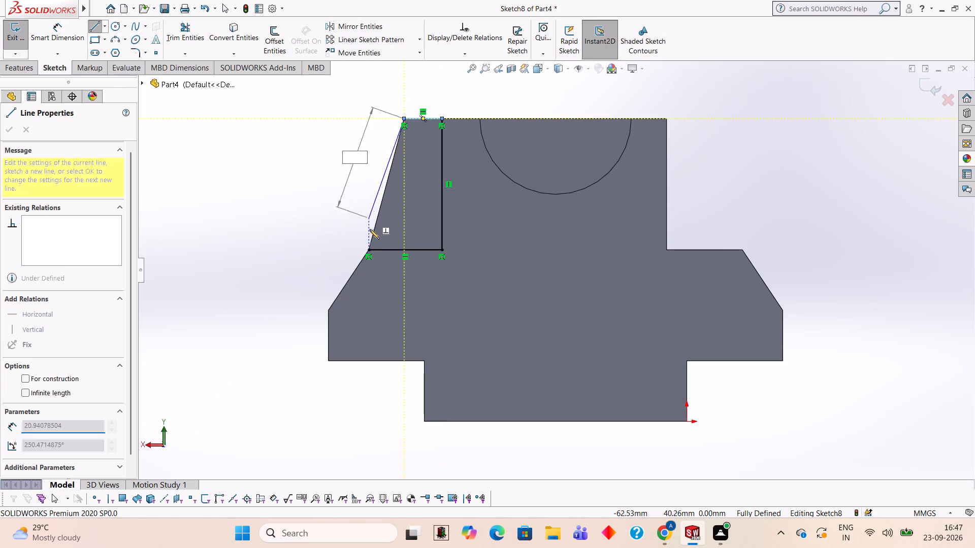
{"action": "left_click", "coordinate": [369, 250]}
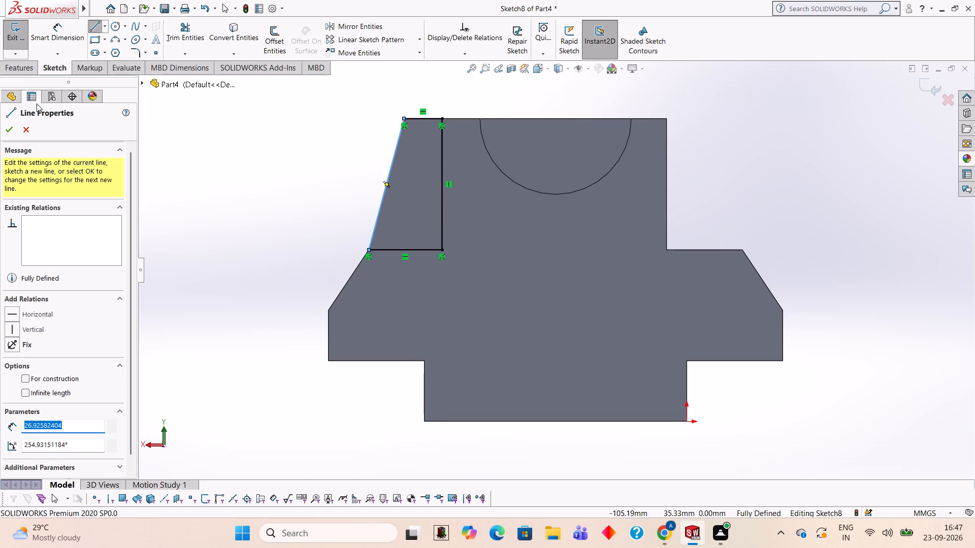
Extrude the traced rib profile as a blind boss 5 mm deep, merged with the body.
{"action": "left_click", "coordinate": [15, 68]}
{"action": "left_click", "coordinate": [15, 49]}
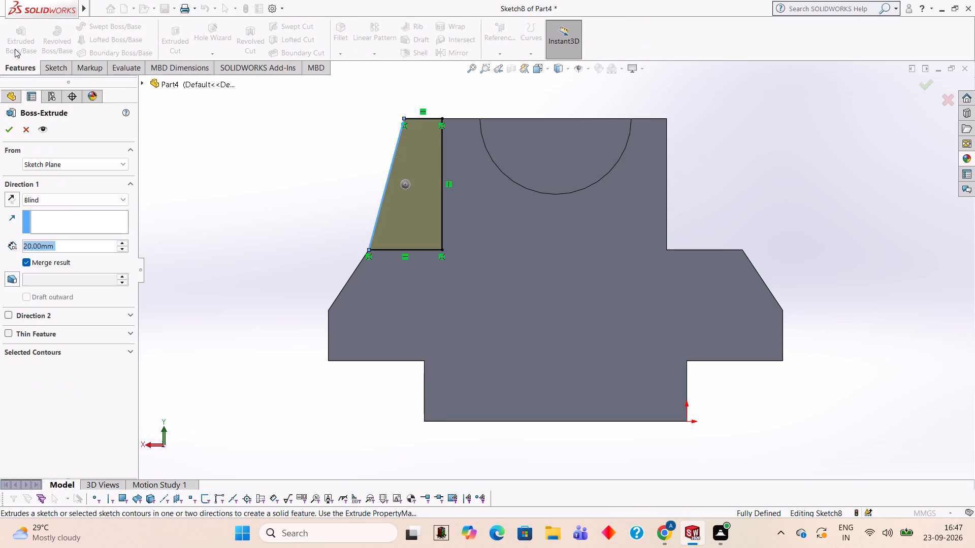
{"action": "key", "text": "5"}
{"action": "key", "text": "Return"}
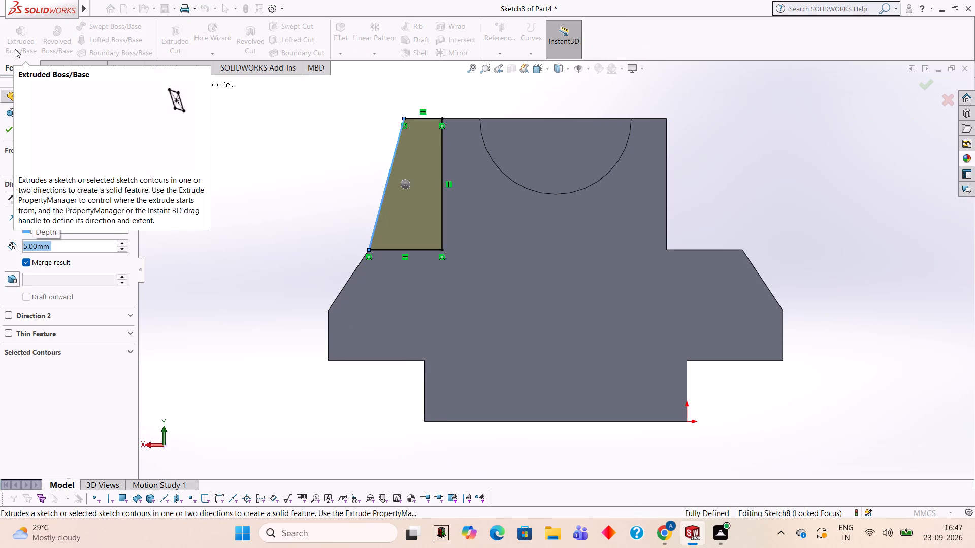
{"action": "left_click", "coordinate": [8, 132]}
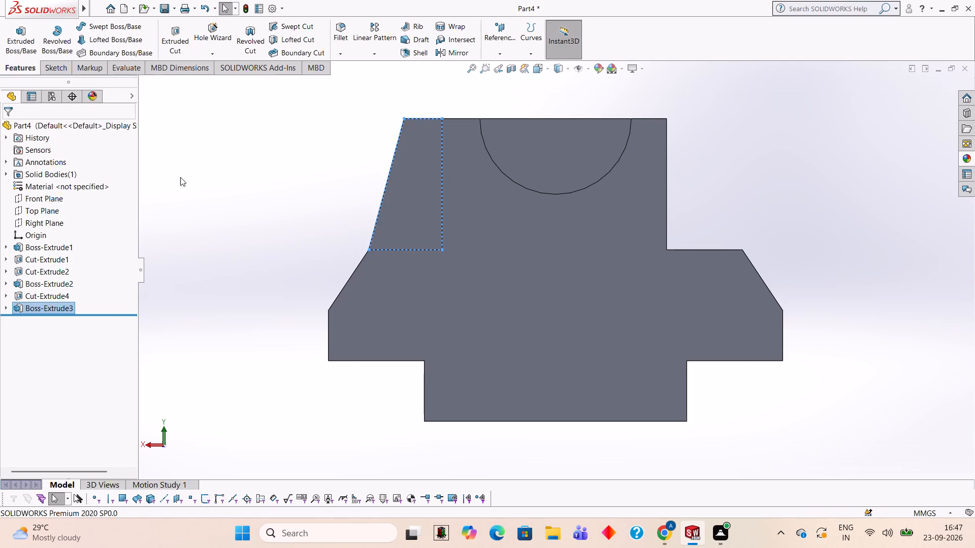
Sketch a closed four-line profile on the rib's opposite side face, tracing its 8 mm top, slanted edge, base and 26 mm vertical edge.
{"action": "middle_click_drag", "start_coordinate": [229, 175], "coordinate": [237, 281]}
{"action": "left_click", "coordinate": [232, 205]}
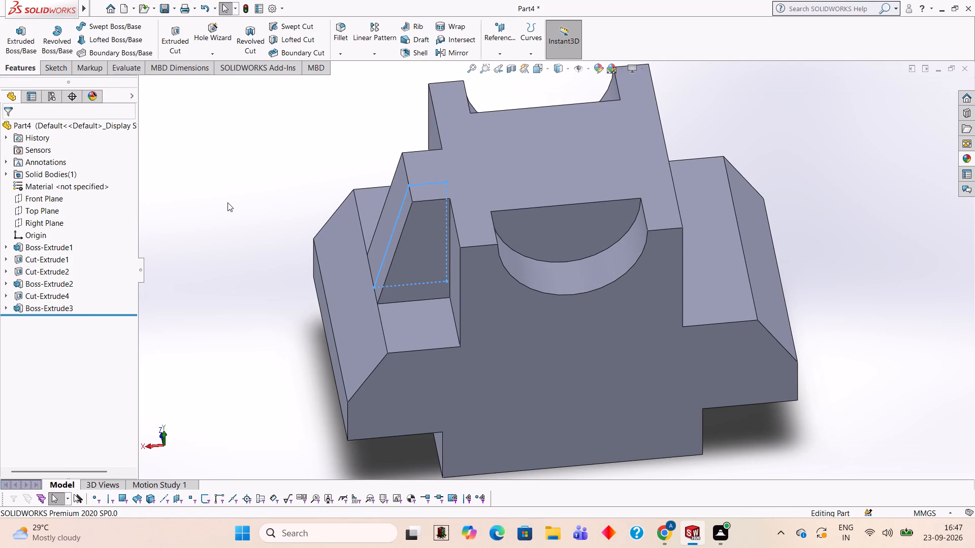
{"action": "middle_click_drag", "start_coordinate": [227, 202], "coordinate": [279, 228]}
{"action": "middle_click_drag", "start_coordinate": [257, 219], "coordinate": [274, 227]}
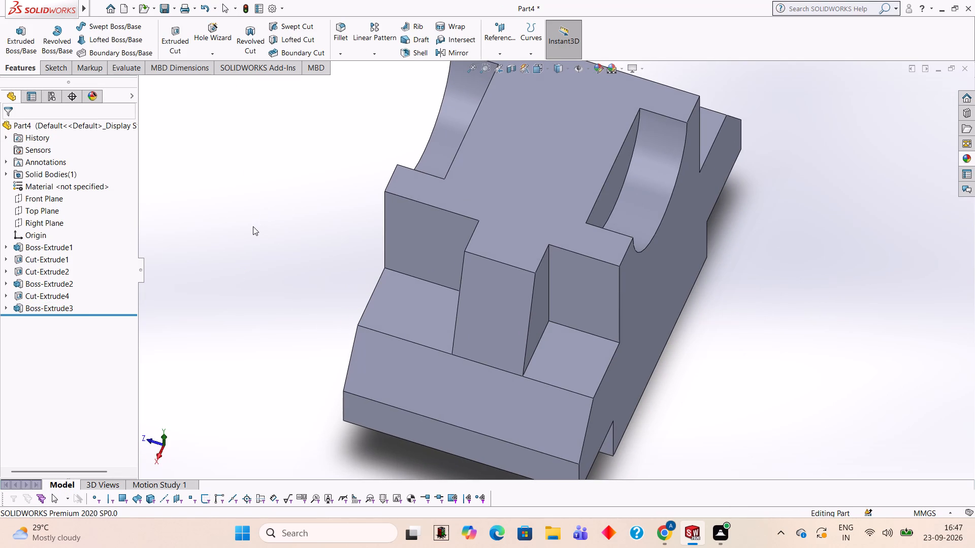
{"action": "middle_click_drag", "start_coordinate": [254, 227], "coordinate": [409, 187]}
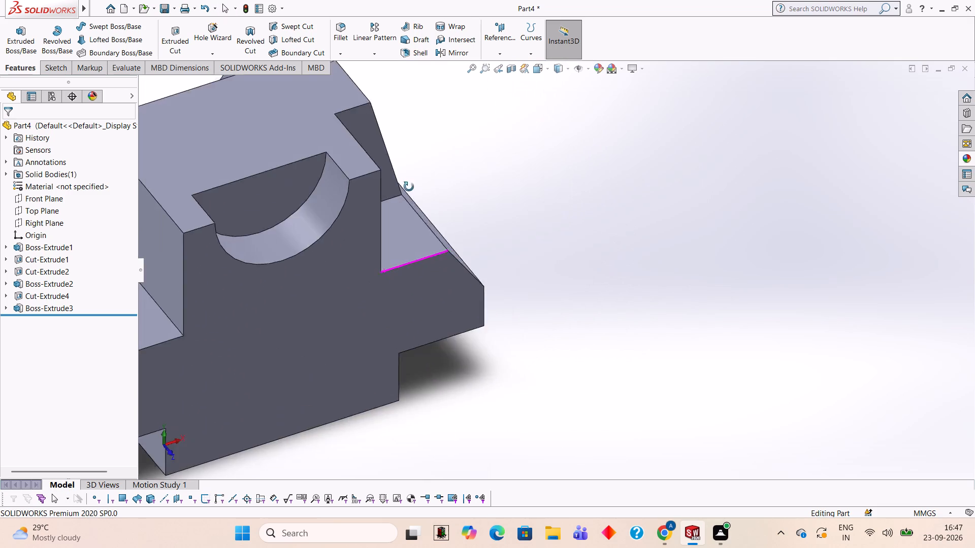
{"action": "middle_click_drag", "start_coordinate": [409, 187], "coordinate": [377, 172]}
{"action": "left_click", "coordinate": [410, 169]}
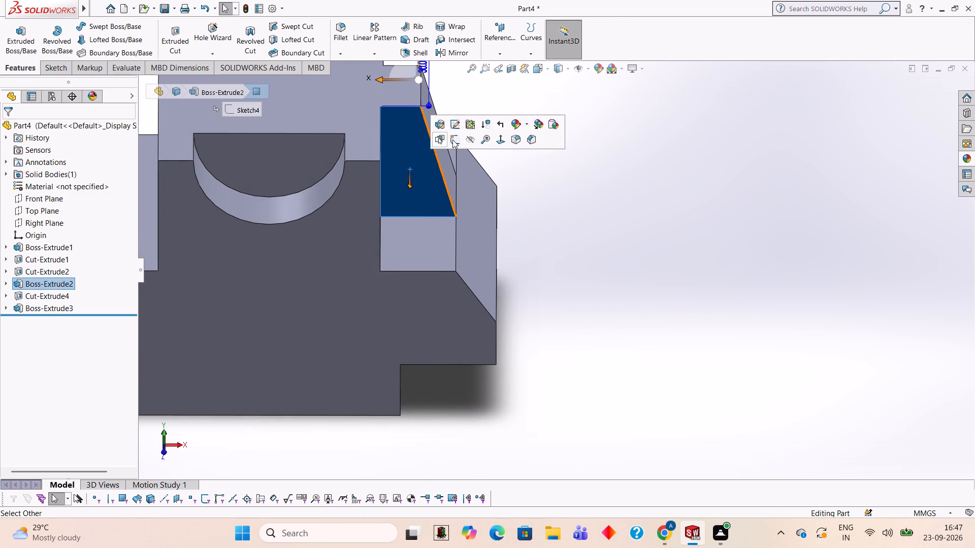
{"action": "left_click", "coordinate": [452, 140]}
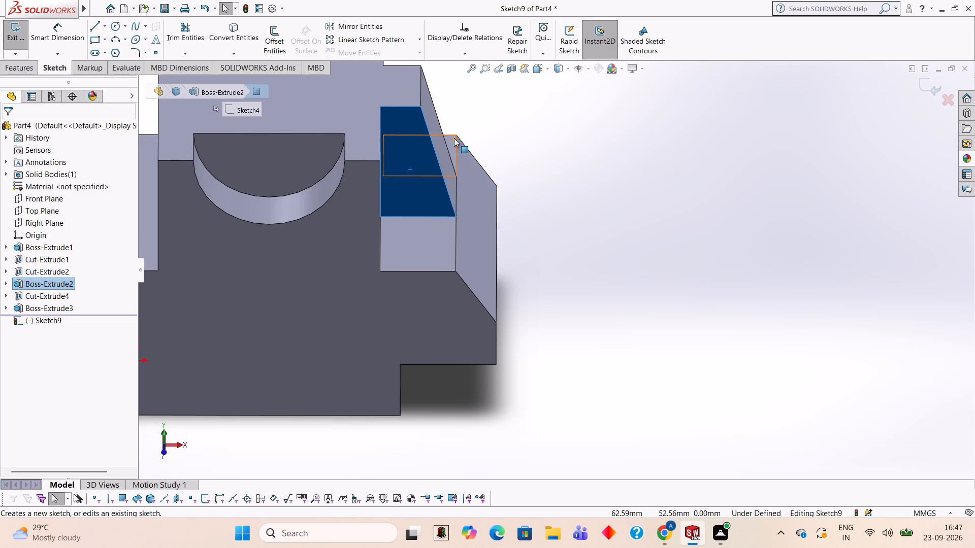
{"action": "key", "text": "ctrl+8"}
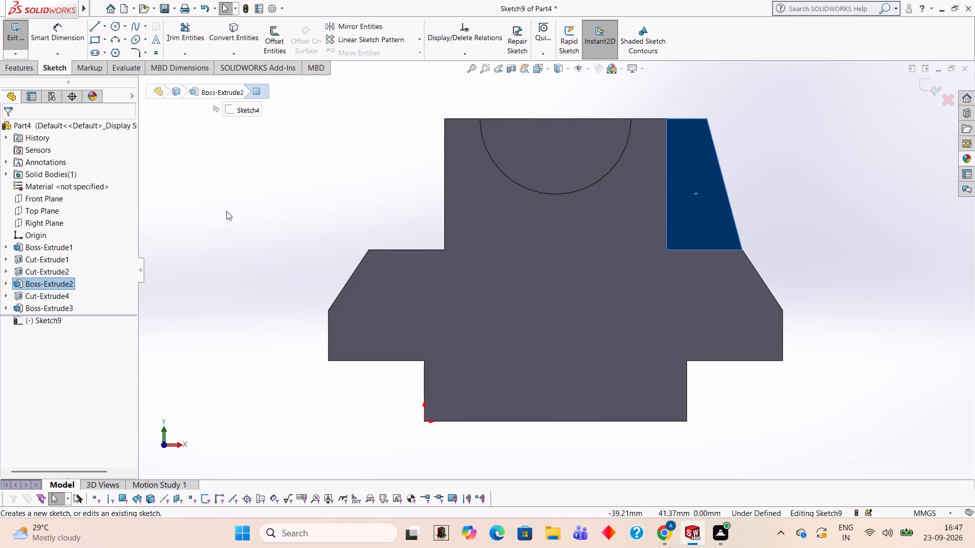
{"action": "left_click", "coordinate": [97, 25]}
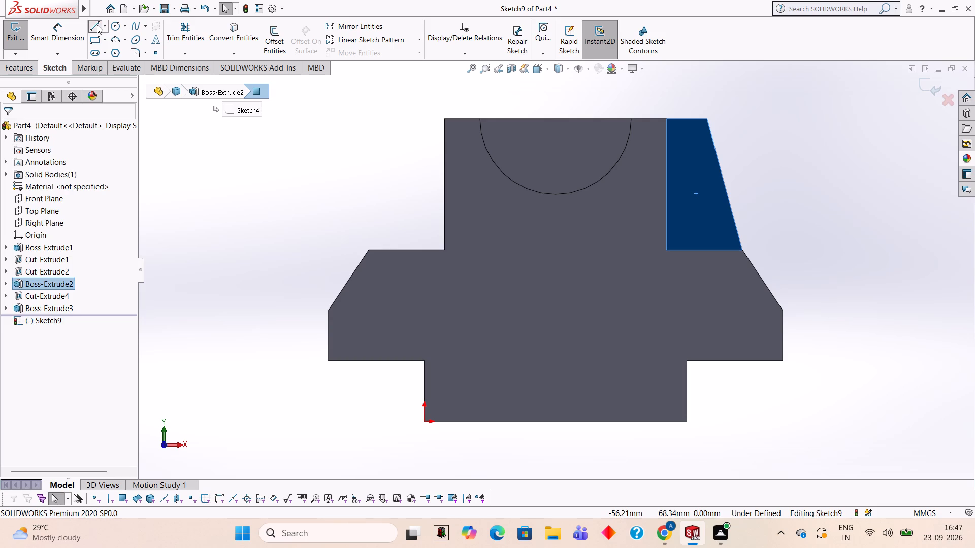
{"action": "left_click", "coordinate": [667, 120]}
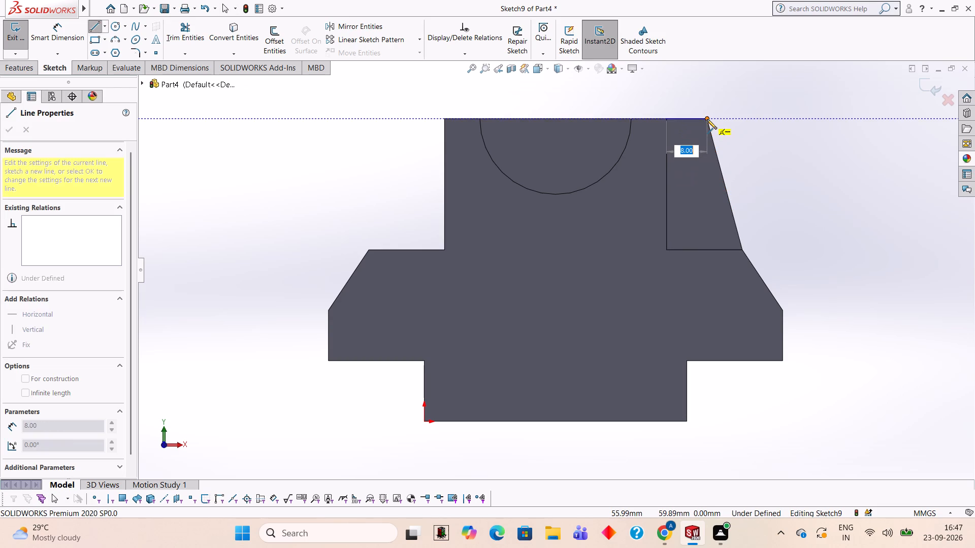
{"action": "left_click", "coordinate": [707, 119]}
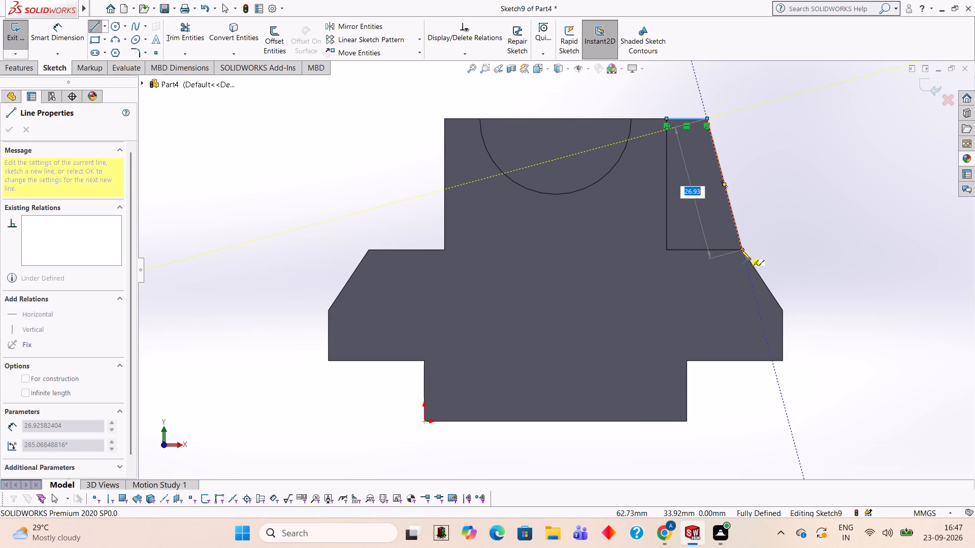
{"action": "left_click", "coordinate": [742, 250]}
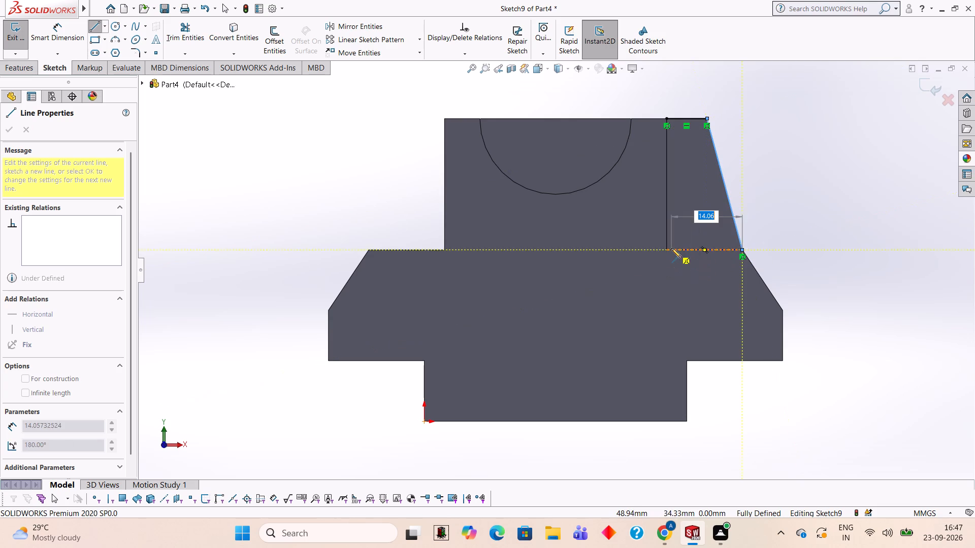
{"action": "left_click", "coordinate": [666, 249]}
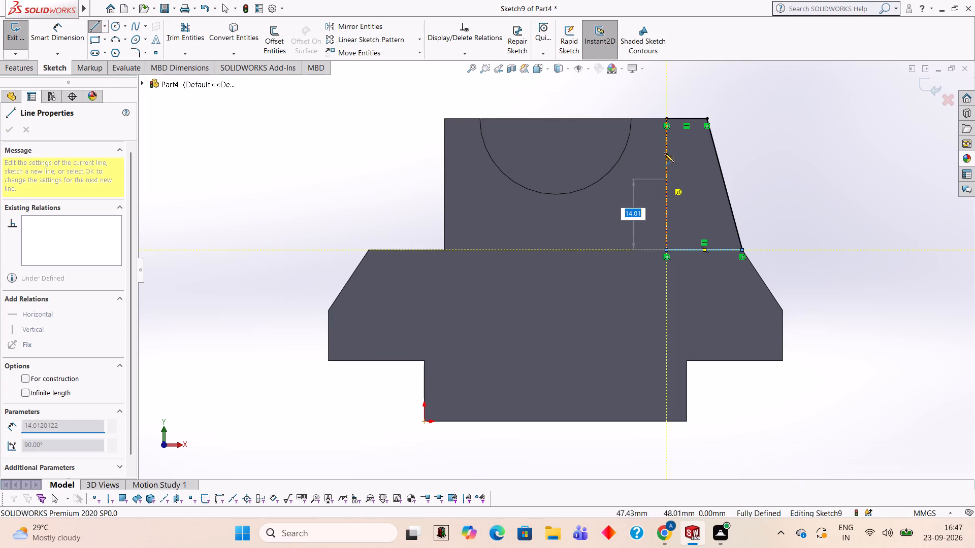
{"action": "left_click", "coordinate": [664, 119]}
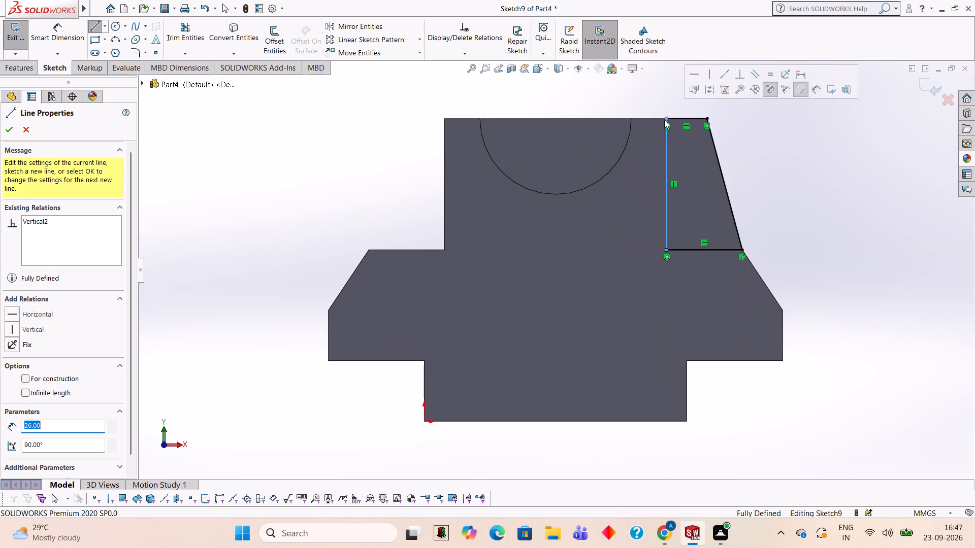
Extrude the opposite rib profile outward as a blind boss 5 mm deep, merged with the body.
{"action": "middle_click_drag", "start_coordinate": [788, 197], "coordinate": [717, 261]}
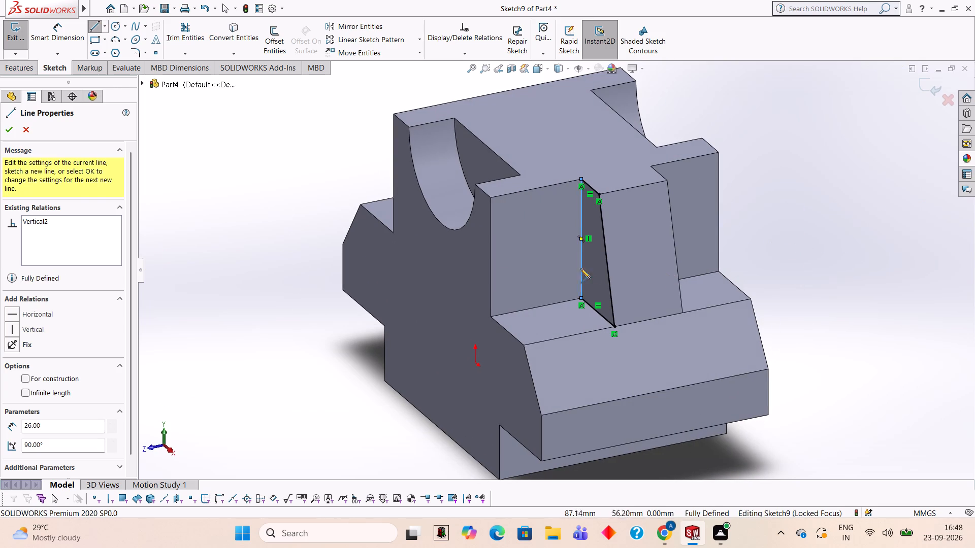
{"action": "left_click", "coordinate": [6, 69]}
{"action": "left_click", "coordinate": [20, 54]}
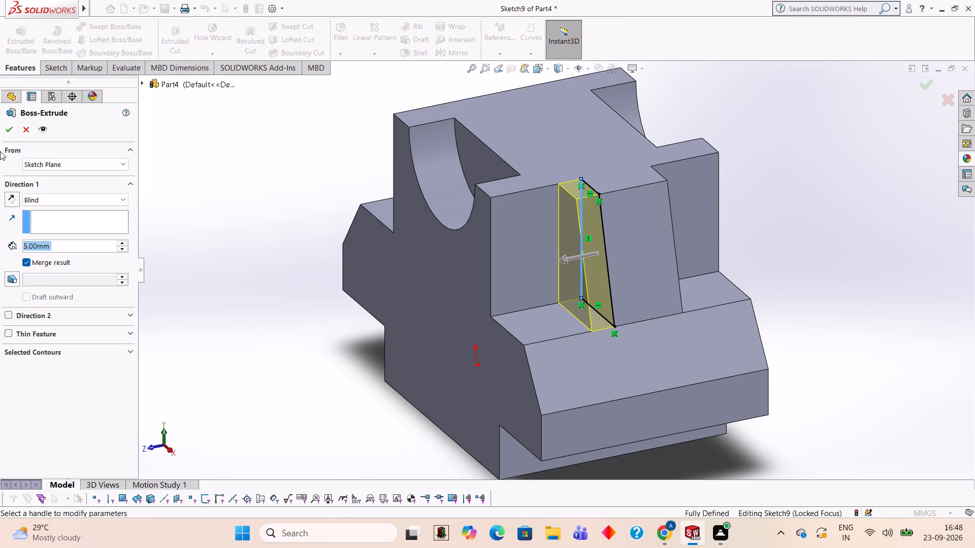
{"action": "left_click", "coordinate": [10, 136]}
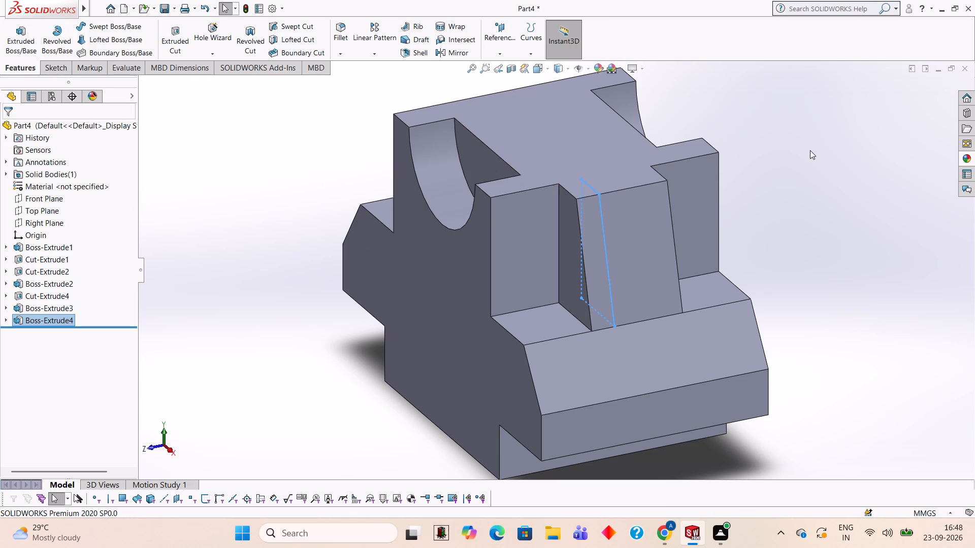
{"action": "left_click", "coordinate": [810, 150]}
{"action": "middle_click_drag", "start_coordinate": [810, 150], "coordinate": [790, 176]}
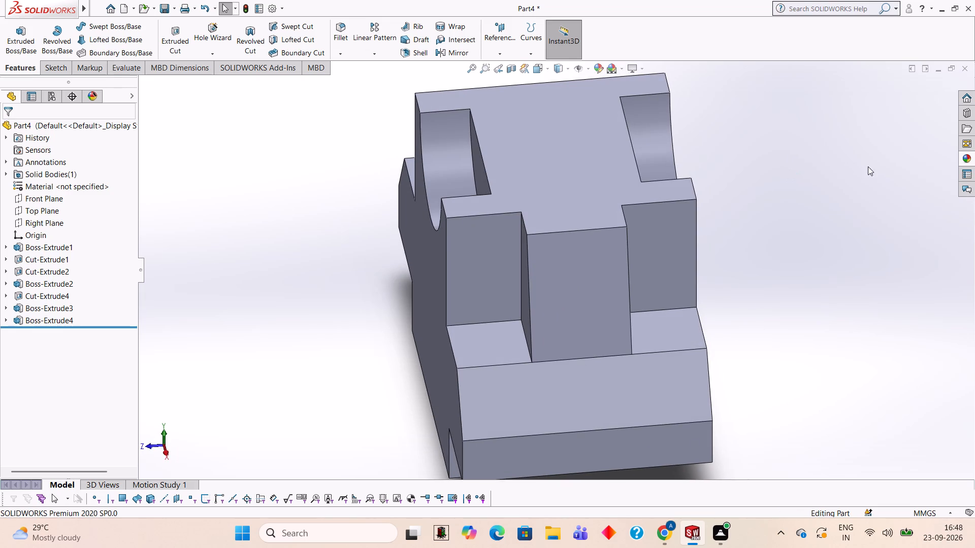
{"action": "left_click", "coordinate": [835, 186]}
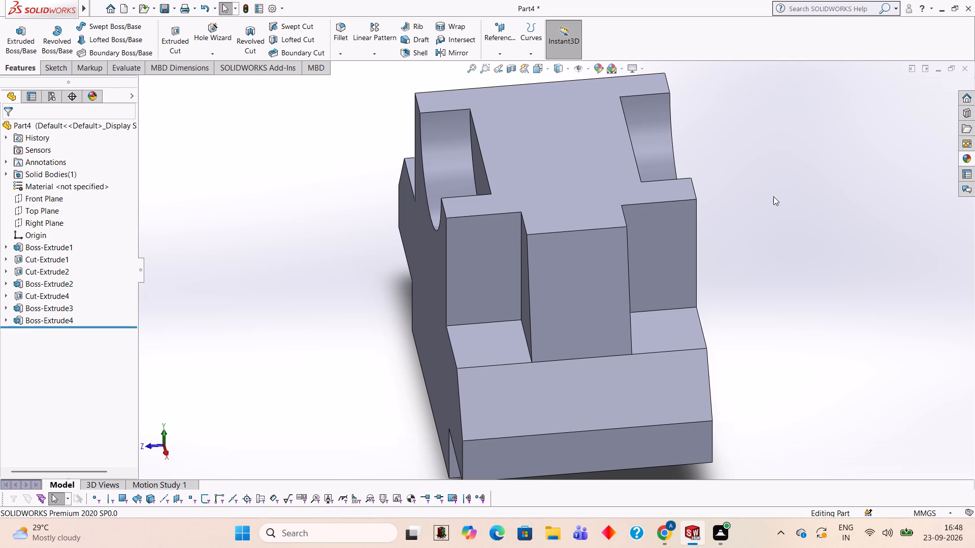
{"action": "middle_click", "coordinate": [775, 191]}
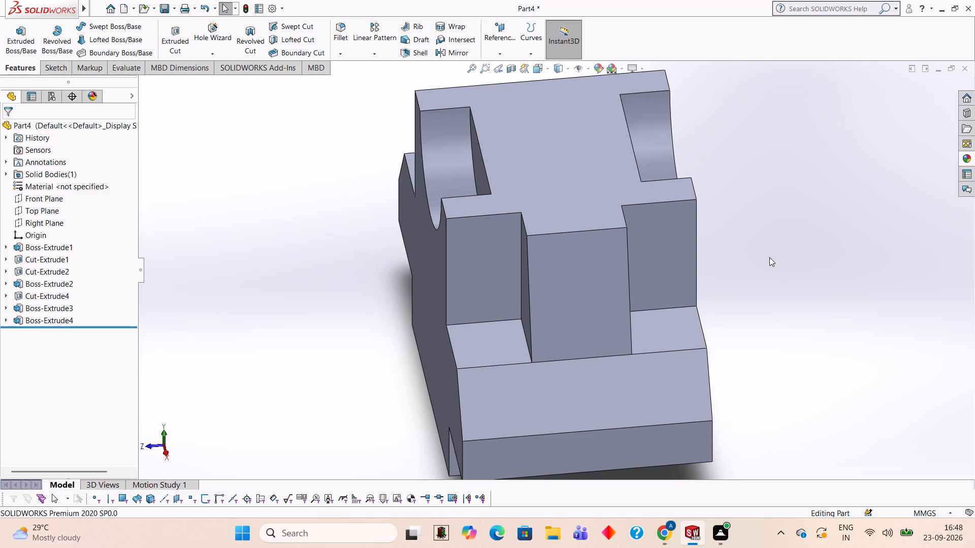
Start a sketch on the block's semicircular-cut end face, tracing the 26 mm vertical edge and the ledge edge on the side without a rib.
{"action": "middle_click_drag", "start_coordinate": [769, 252], "coordinate": [810, 268]}
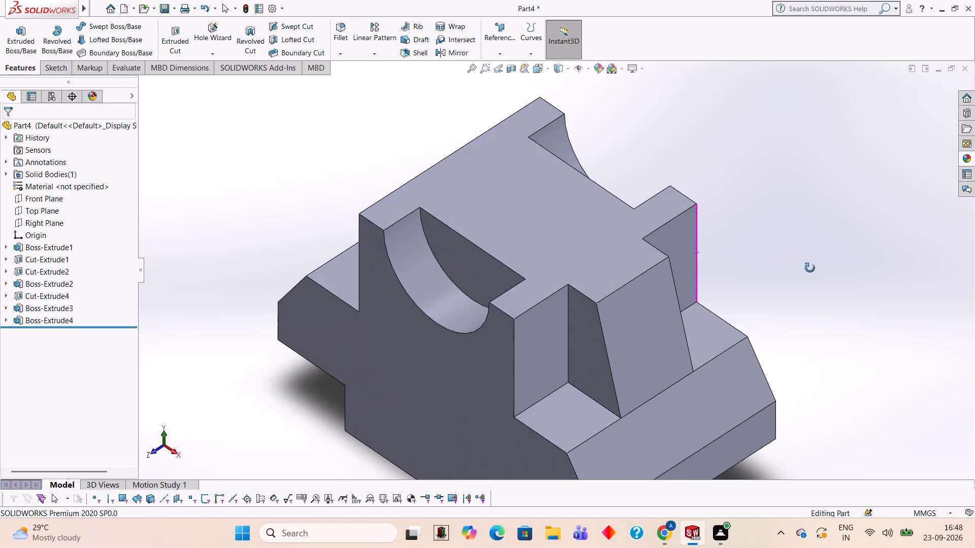
{"action": "middle_click_drag", "start_coordinate": [810, 268], "coordinate": [786, 193]}
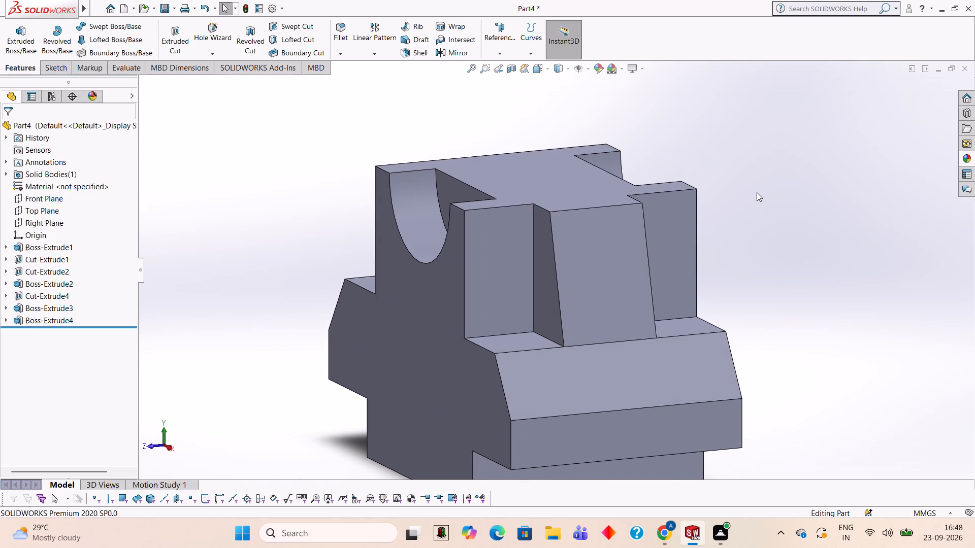
{"action": "middle_click_drag", "start_coordinate": [757, 192], "coordinate": [738, 273]}
{"action": "middle_click_drag", "start_coordinate": [735, 240], "coordinate": [732, 247]}
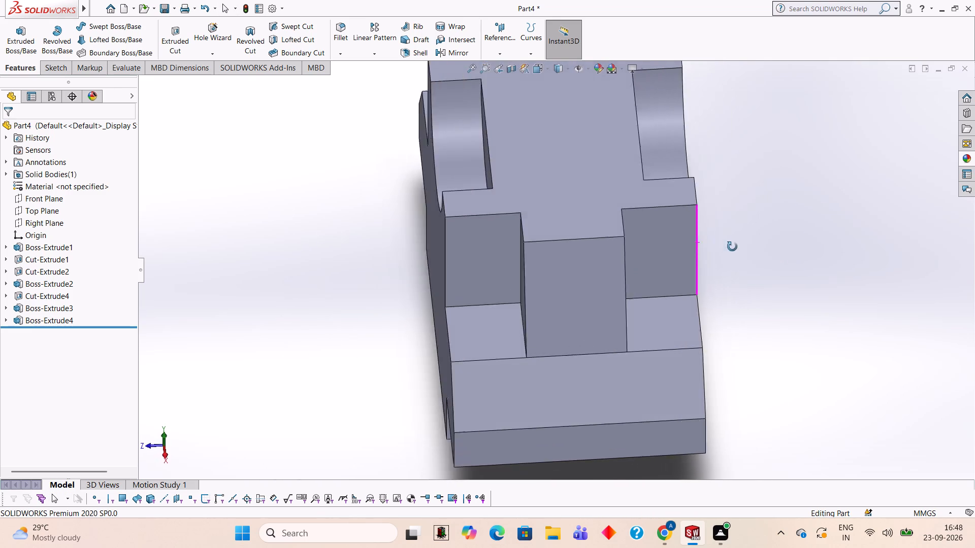
{"action": "middle_click_drag", "start_coordinate": [732, 247], "coordinate": [784, 214]}
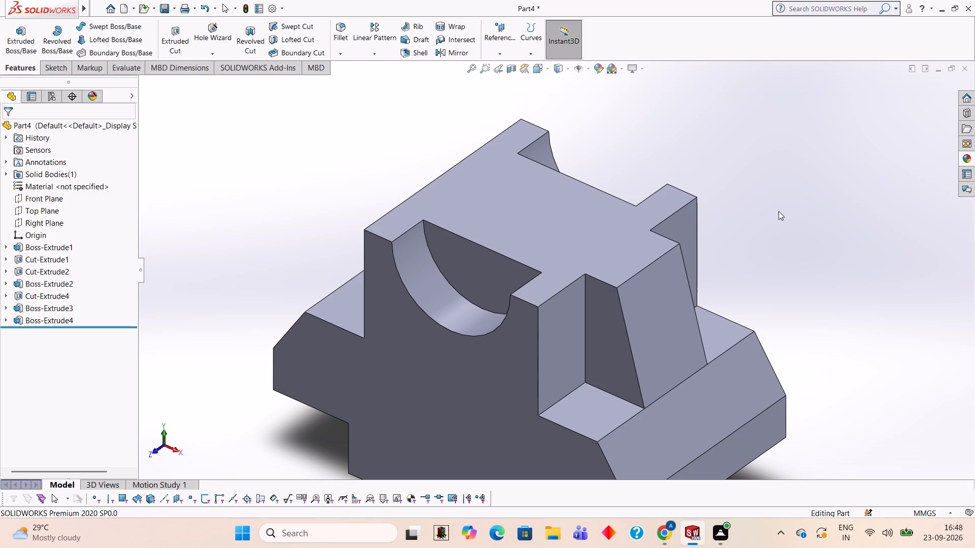
{"action": "middle_click_drag", "start_coordinate": [759, 197], "coordinate": [821, 169]}
{"action": "scroll", "coordinate": [821, 169], "scroll_direction": "up", "scroll_amount": 1}
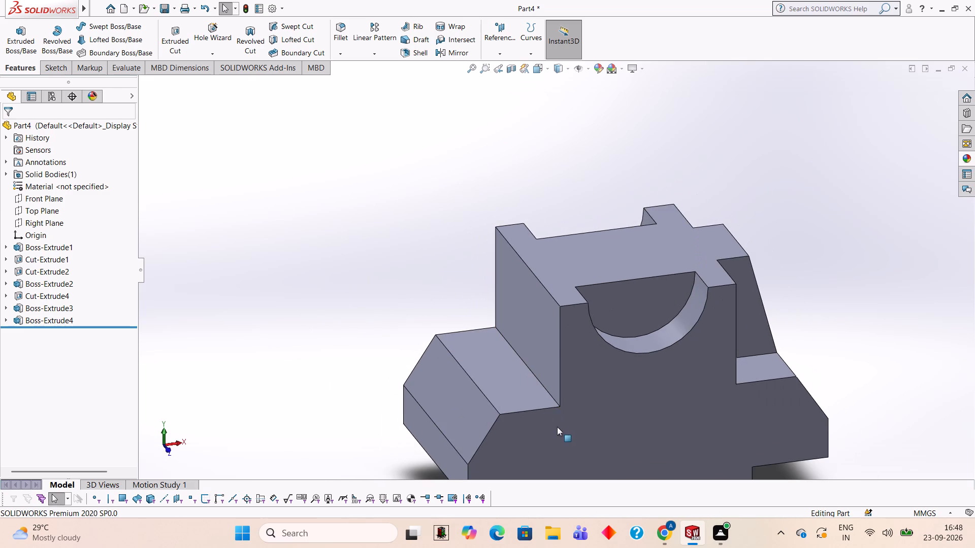
{"action": "left_click", "coordinate": [560, 428]}
{"action": "left_click", "coordinate": [602, 397]}
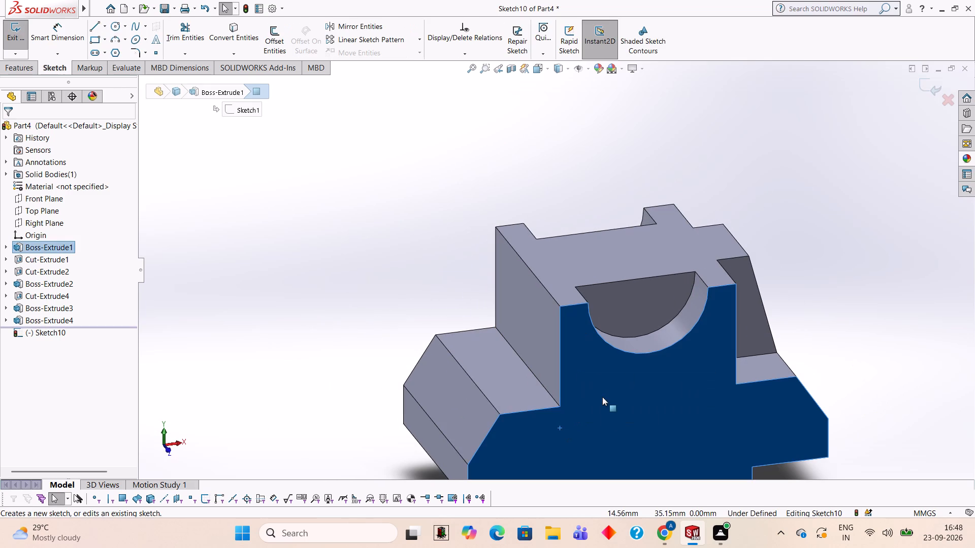
{"action": "key", "text": "ctrl+8"}
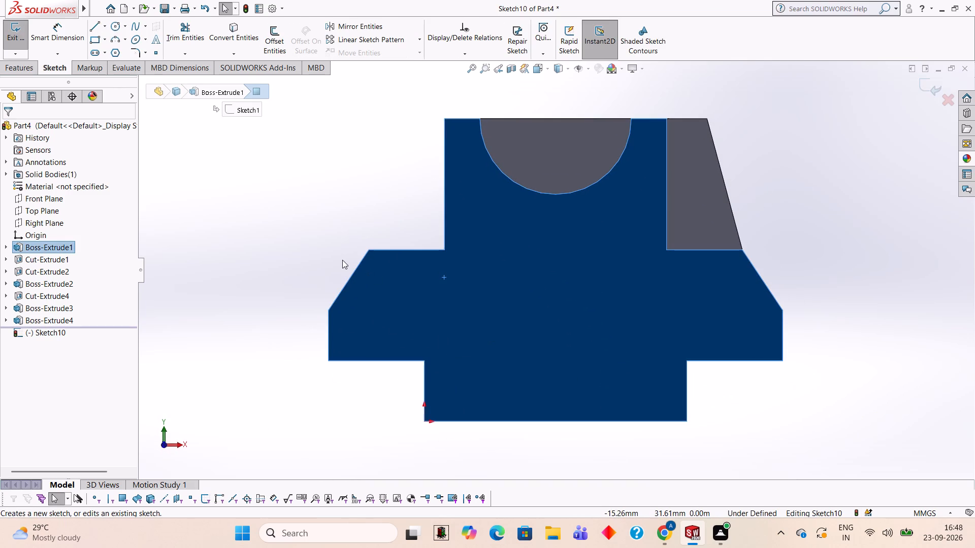
{"action": "left_click", "coordinate": [98, 24]}
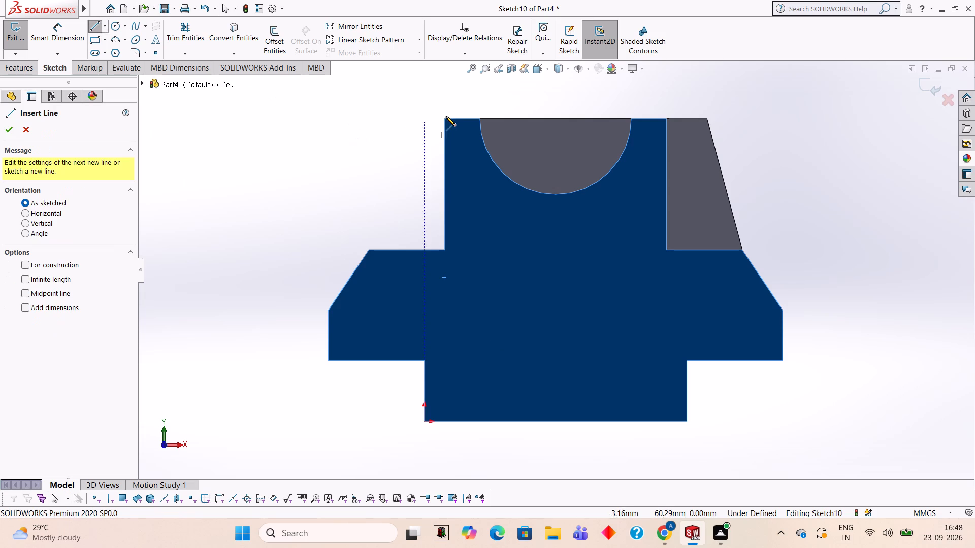
{"action": "left_click", "coordinate": [444, 119]}
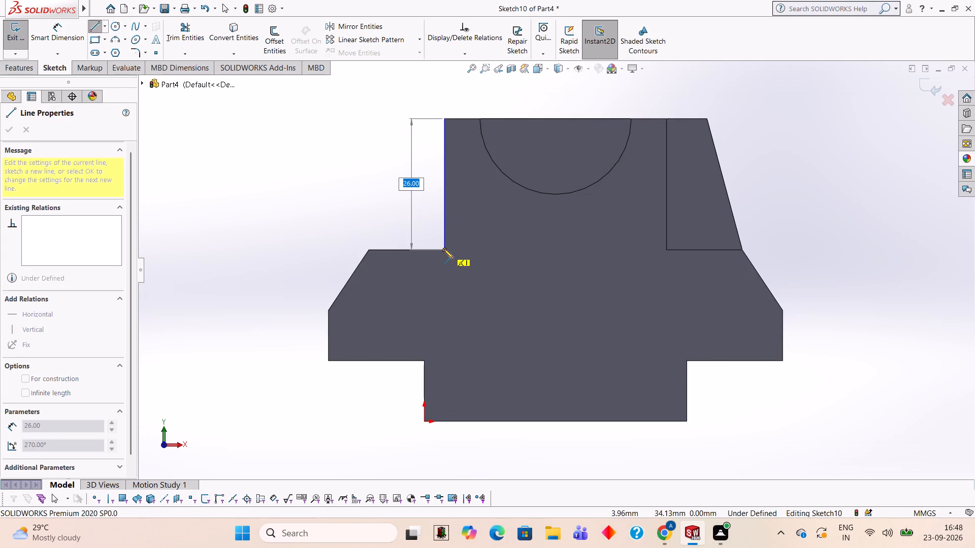
{"action": "left_click", "coordinate": [444, 249]}
{"action": "left_click", "coordinate": [368, 249]}
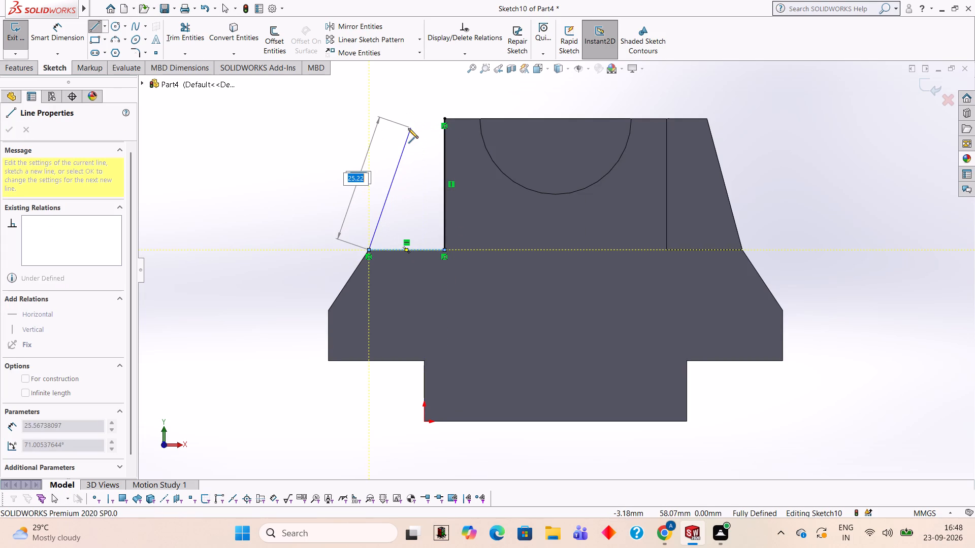
{"action": "key", "text": "Escape"}
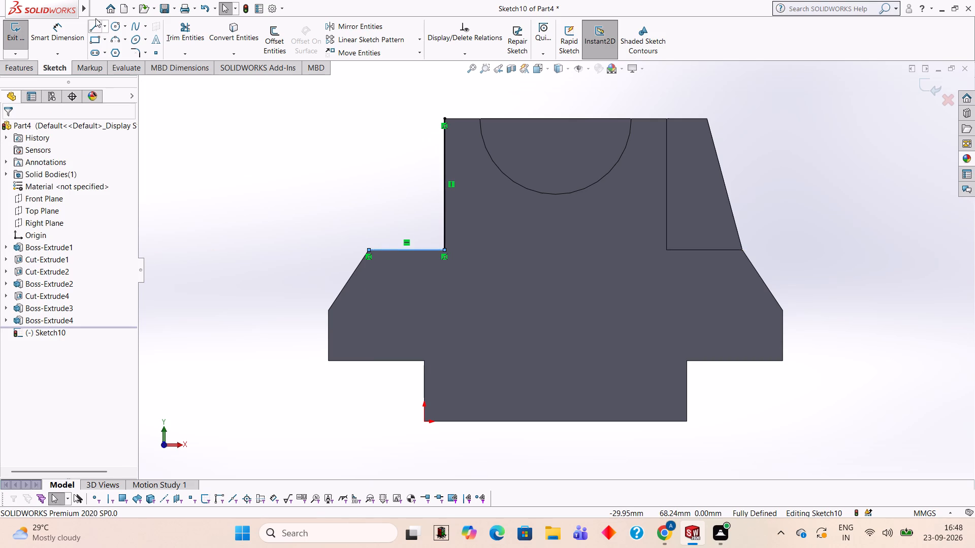
Close the profile with an 8 mm horizontal top line and a slanted line down to the outer end of the ledge line.
{"action": "left_click", "coordinate": [95, 17]}
{"action": "left_click", "coordinate": [95, 29]}
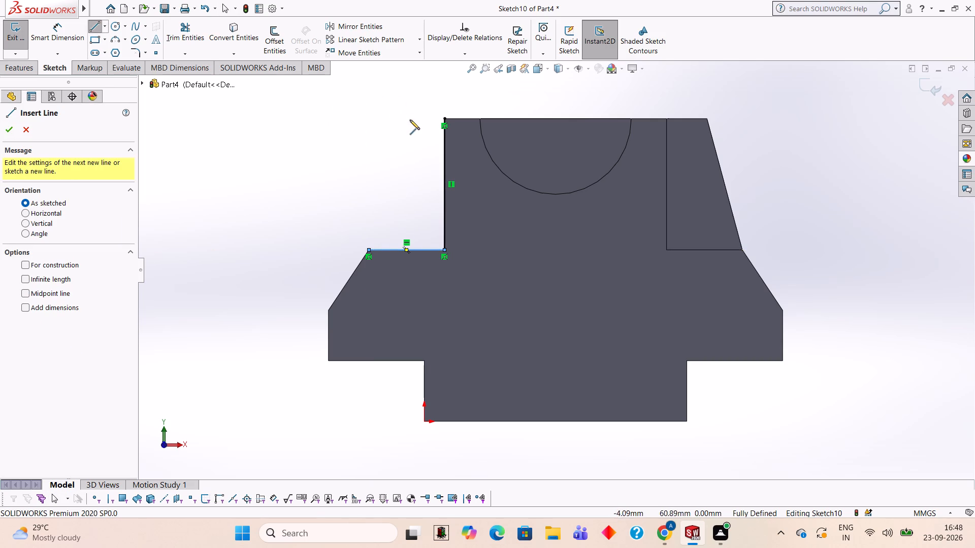
{"action": "left_click", "coordinate": [445, 119]}
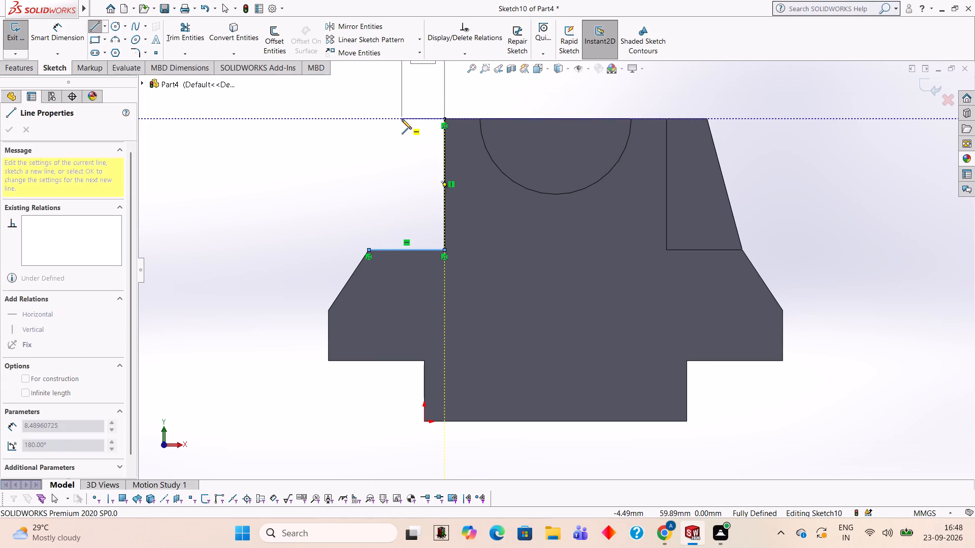
{"action": "key", "text": "8"}
{"action": "key", "text": "Return"}
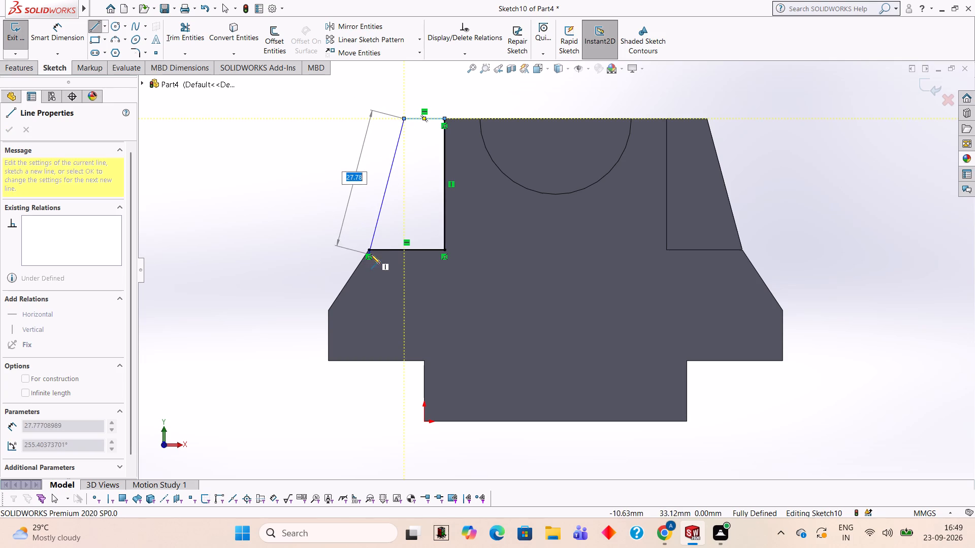
{"action": "left_click_drag", "start_coordinate": [367, 248], "coordinate": [372, 250]}
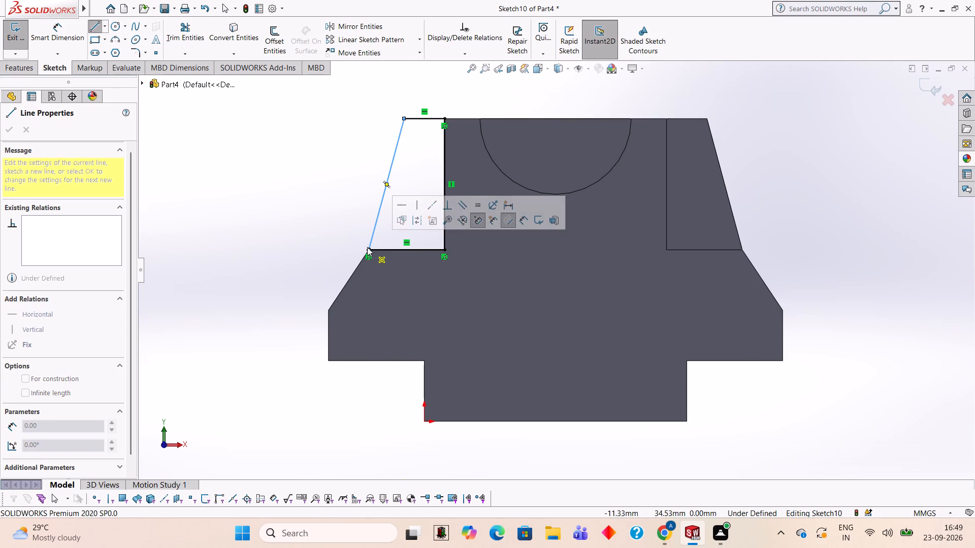
{"action": "key", "text": "Escape"}
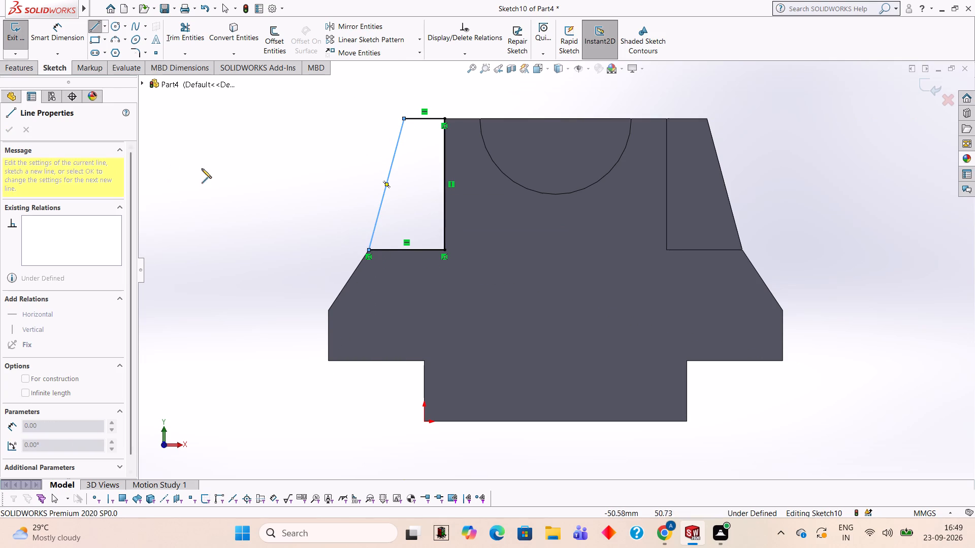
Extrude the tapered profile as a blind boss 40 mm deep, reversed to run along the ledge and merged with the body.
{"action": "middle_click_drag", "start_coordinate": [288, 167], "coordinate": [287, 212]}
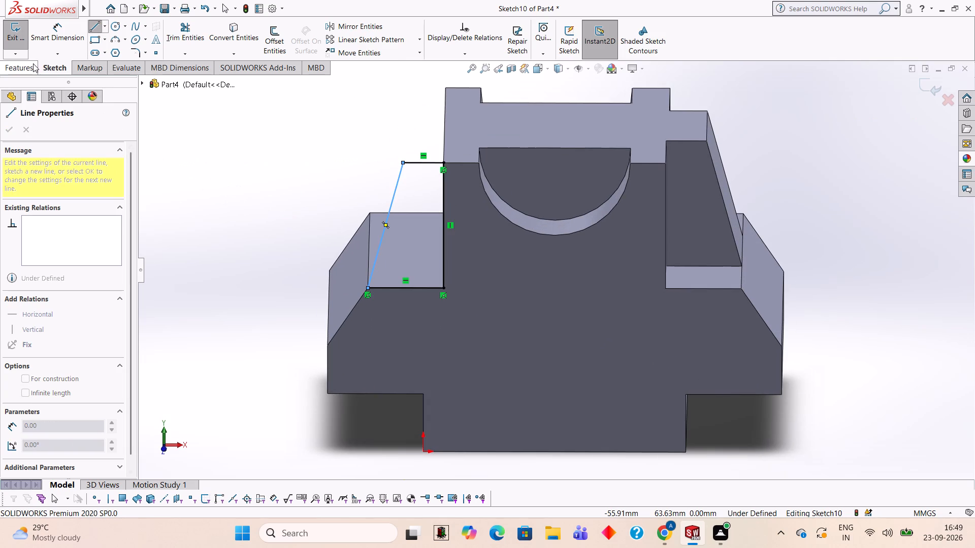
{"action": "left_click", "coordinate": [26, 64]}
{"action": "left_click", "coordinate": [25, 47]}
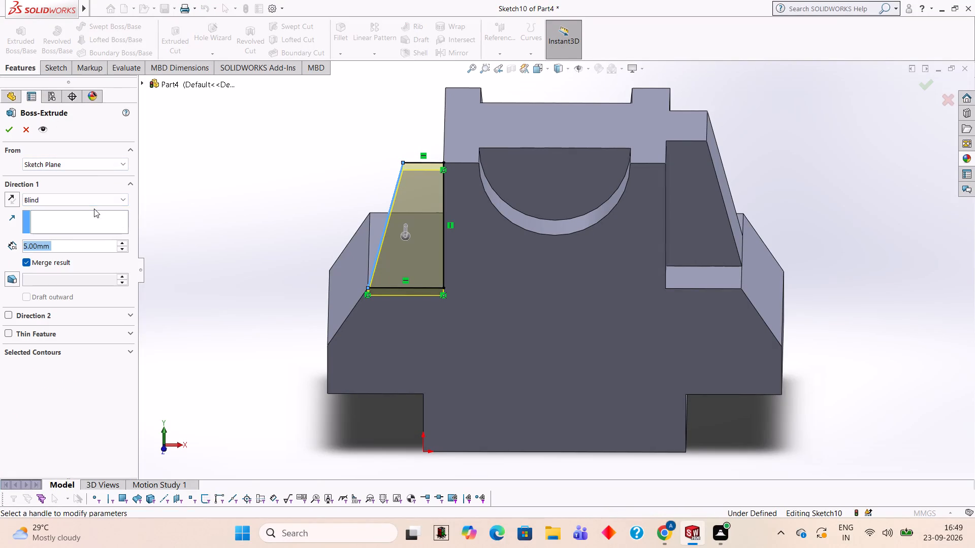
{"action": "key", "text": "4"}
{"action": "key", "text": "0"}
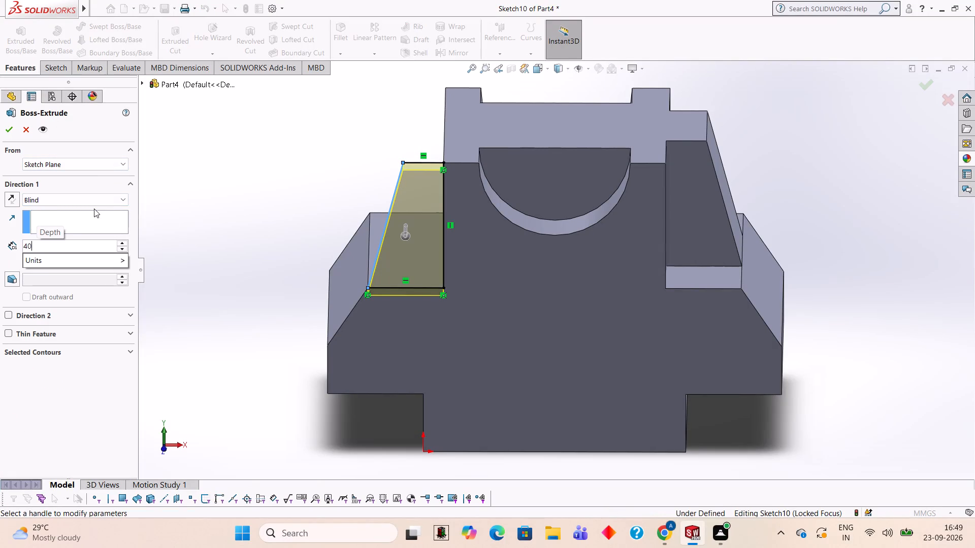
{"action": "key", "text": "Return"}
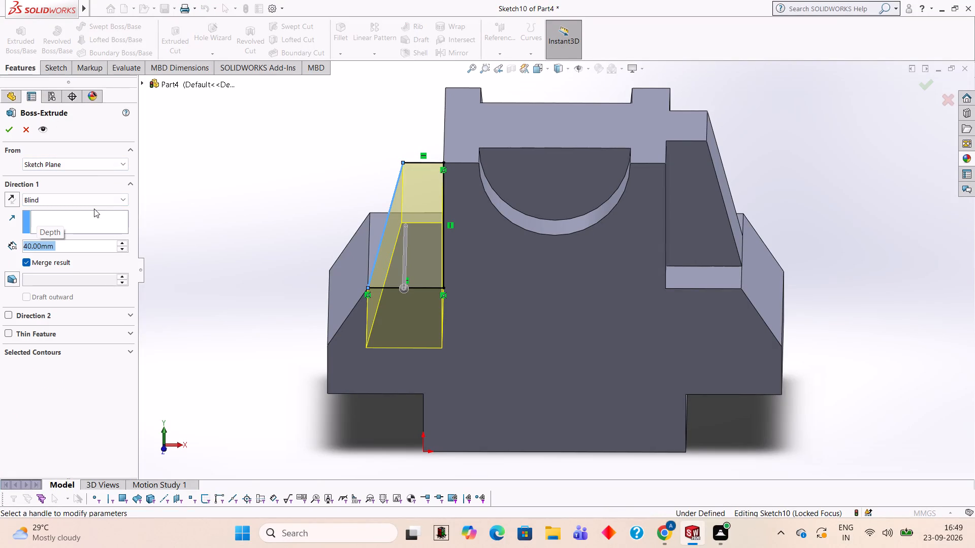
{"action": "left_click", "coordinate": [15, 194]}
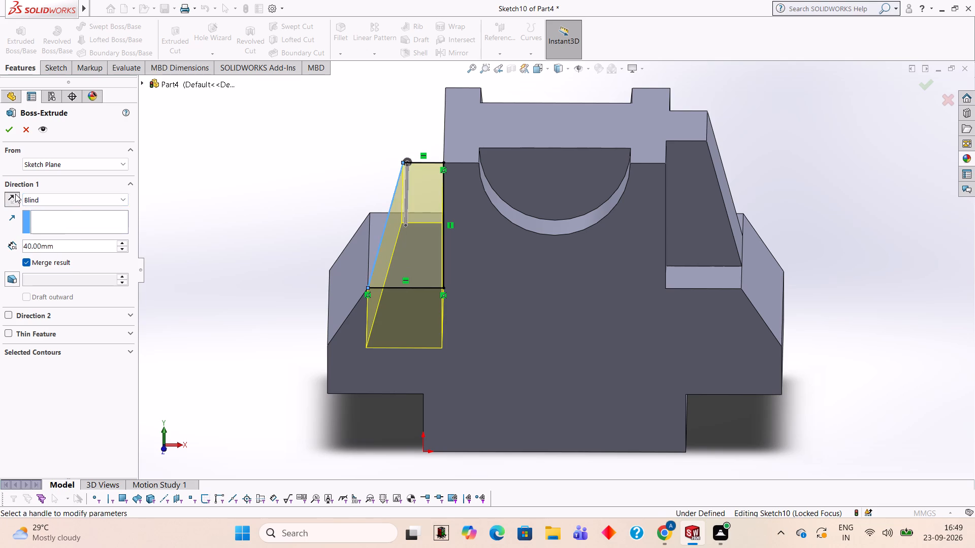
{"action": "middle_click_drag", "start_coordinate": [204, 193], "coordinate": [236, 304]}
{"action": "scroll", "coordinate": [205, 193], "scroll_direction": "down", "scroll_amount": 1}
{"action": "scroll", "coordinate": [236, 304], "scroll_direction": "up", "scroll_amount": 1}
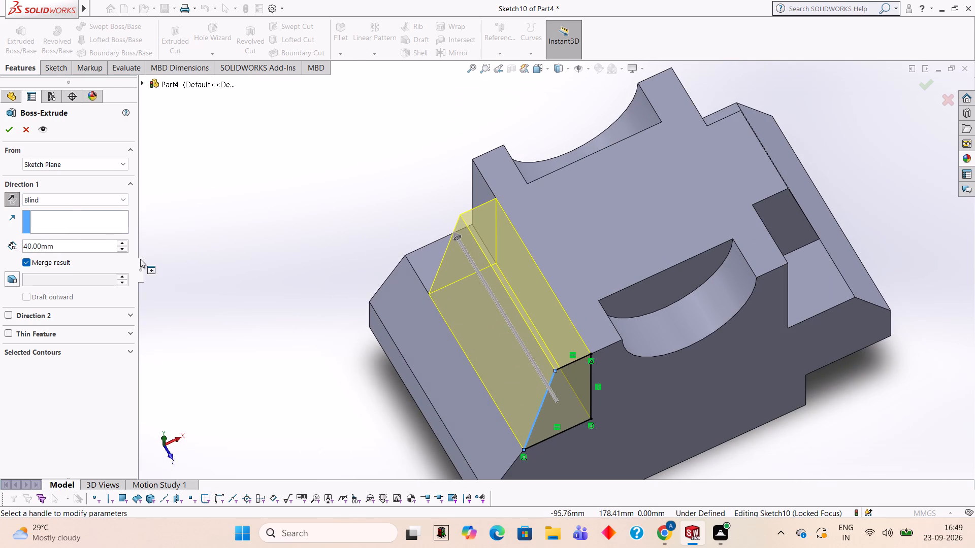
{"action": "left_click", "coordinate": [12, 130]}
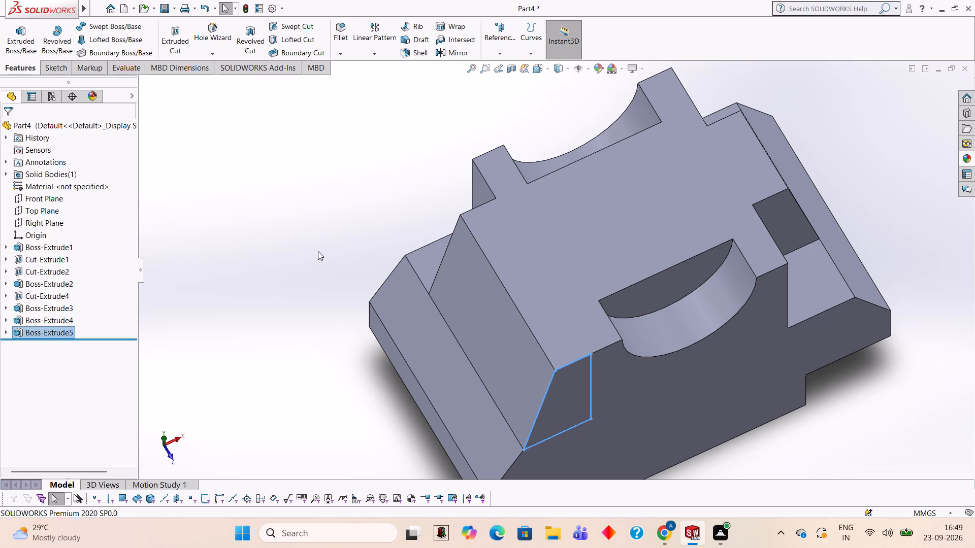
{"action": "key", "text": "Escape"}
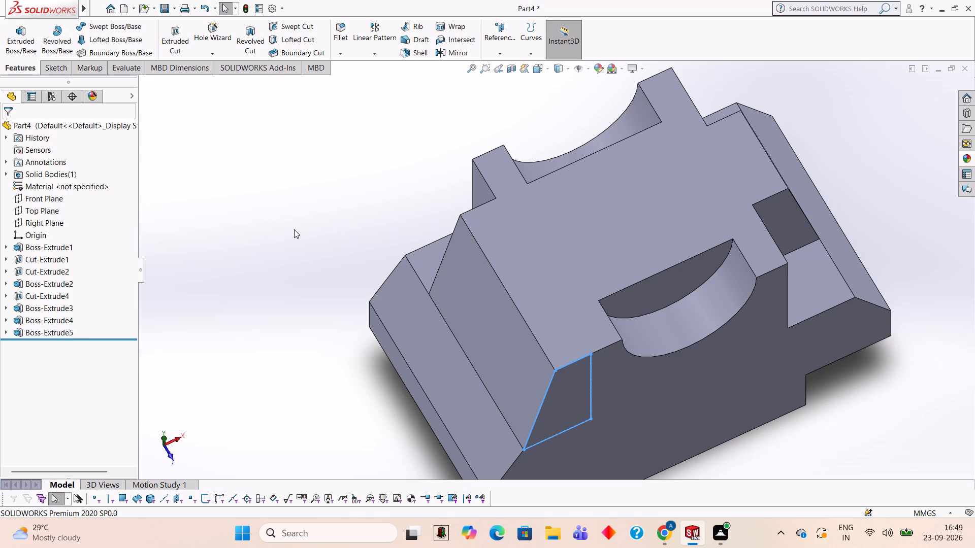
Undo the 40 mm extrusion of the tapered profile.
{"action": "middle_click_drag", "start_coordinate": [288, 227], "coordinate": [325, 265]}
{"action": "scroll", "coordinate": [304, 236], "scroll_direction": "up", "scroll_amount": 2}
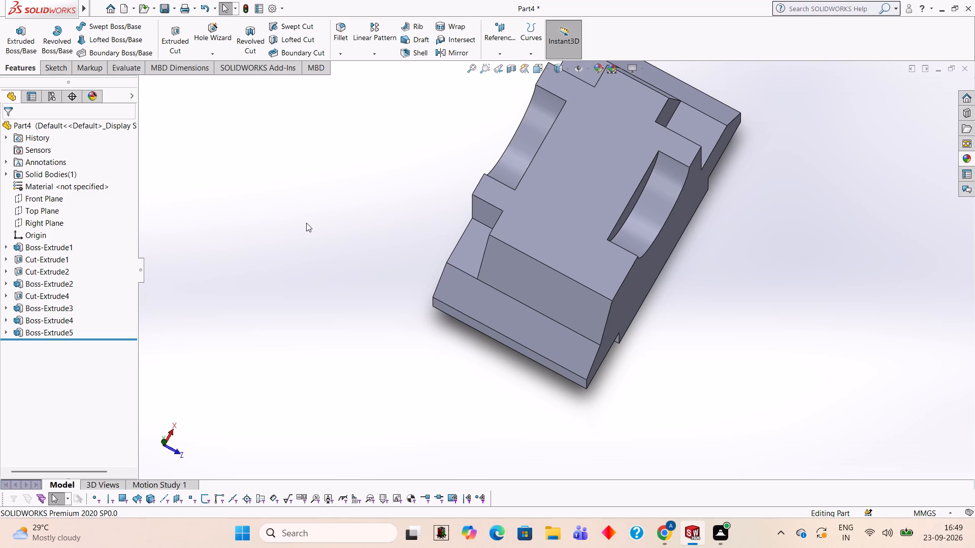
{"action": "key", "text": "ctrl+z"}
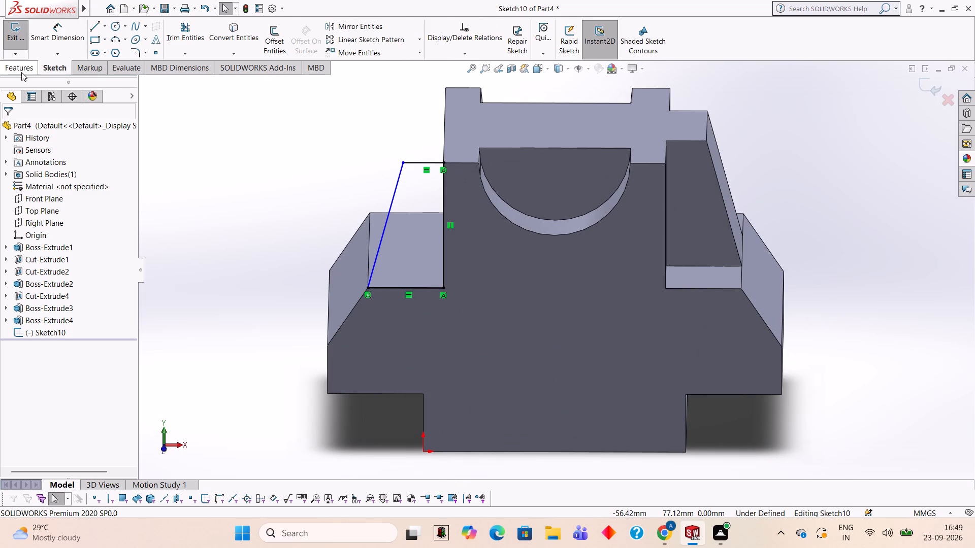
Extrude the tapered profile as a blind boss 35 mm deep, reversed to run along the ledge and merged with the body.
{"action": "left_click", "coordinate": [20, 72]}
{"action": "left_click", "coordinate": [18, 53]}
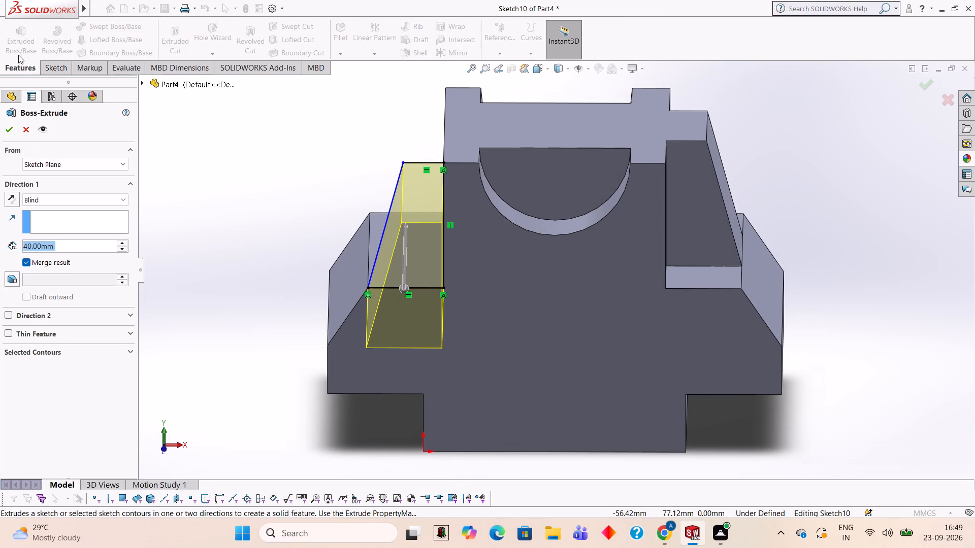
{"action": "left_click", "coordinate": [10, 200]}
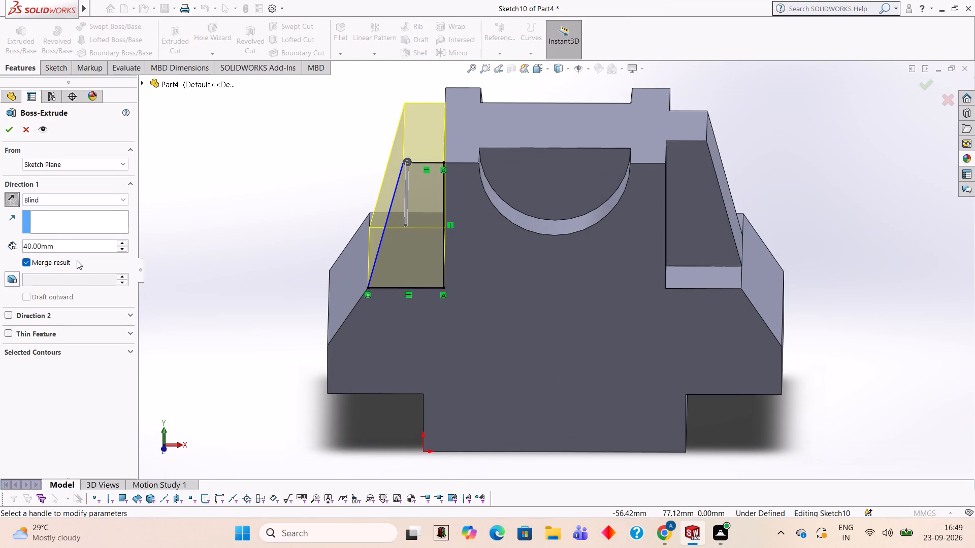
{"action": "left_click", "coordinate": [78, 247]}
{"action": "key", "text": "BackSpace"}
{"action": "key", "text": "BackSpace"}
{"action": "key", "text": "BackSpace"}
{"action": "key", "text": "BackSpace"}
{"action": "key", "text": "BackSpace"}
{"action": "key", "text": "BackSpace"}
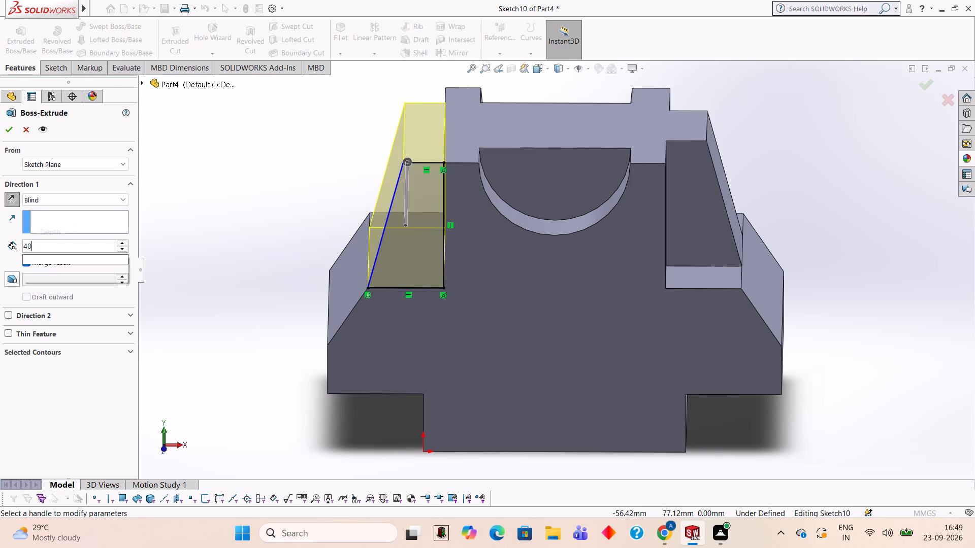
{"action": "key", "text": "BackSpace"}
{"action": "type", "text": "35"}
{"action": "key", "text": "Return"}
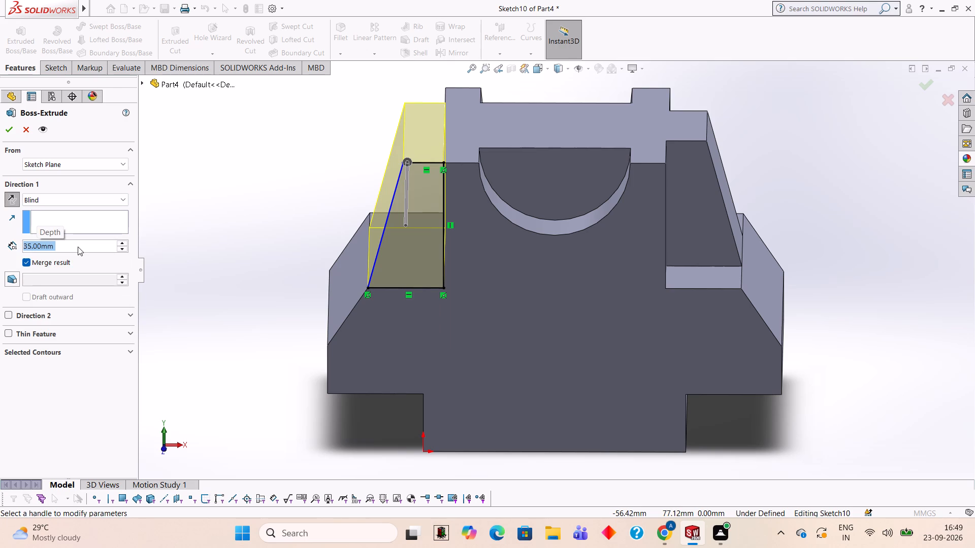
{"action": "middle_click_drag", "start_coordinate": [181, 190], "coordinate": [166, 357]}
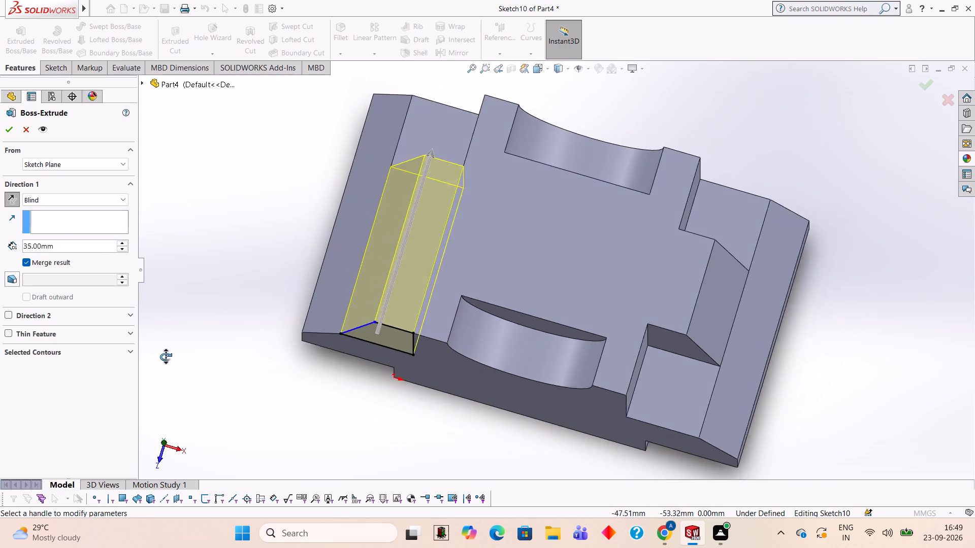
{"action": "middle_click_drag", "start_coordinate": [166, 357], "coordinate": [169, 362]}
{"action": "left_click", "coordinate": [7, 129]}
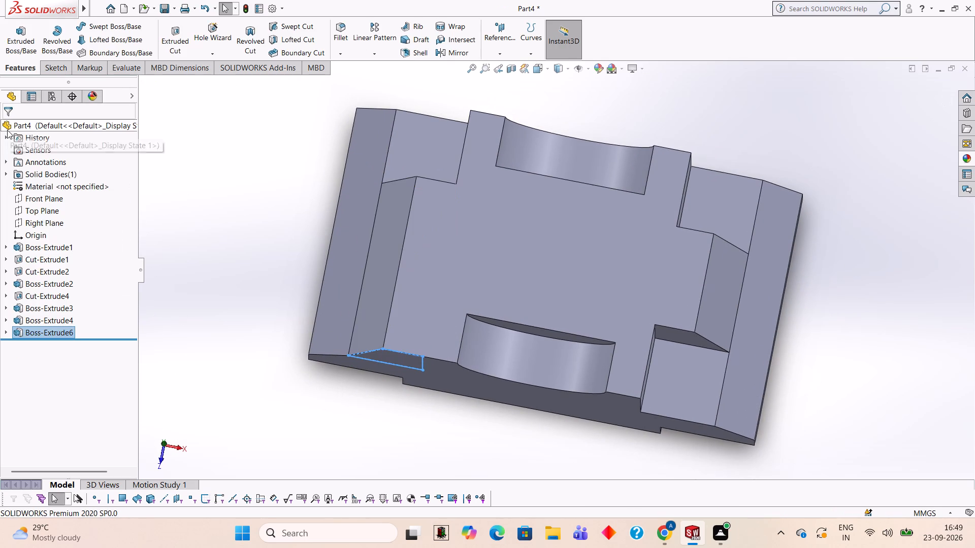
{"action": "left_click", "coordinate": [177, 206]}
Start a sketch on the un-notched side's end face and draw a horizontal line along its top edge from the semicircle's corner, entering 8 mm.
{"action": "middle_click_drag", "start_coordinate": [284, 163], "coordinate": [280, 209]}
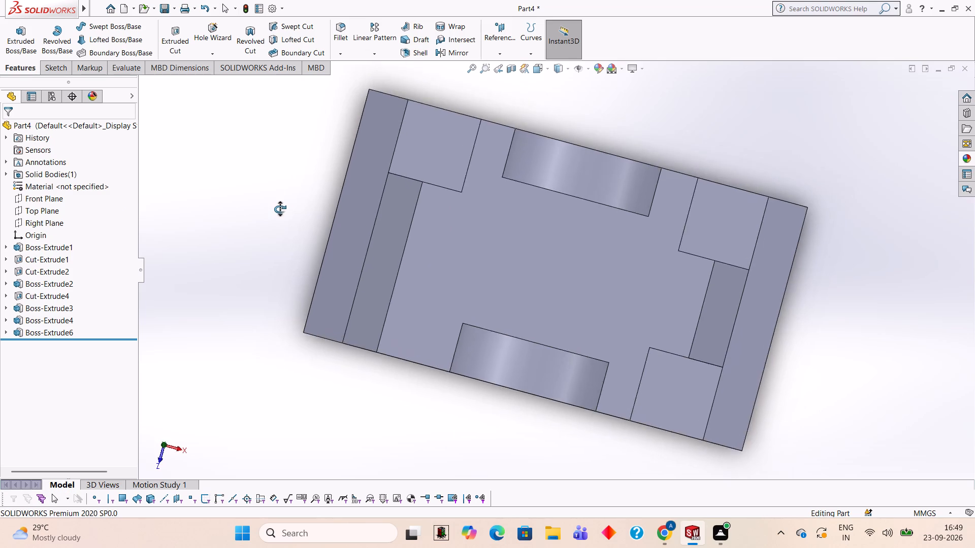
{"action": "middle_click_drag", "start_coordinate": [280, 209], "coordinate": [288, 214]}
{"action": "middle_click_drag", "start_coordinate": [404, 425], "coordinate": [420, 225]}
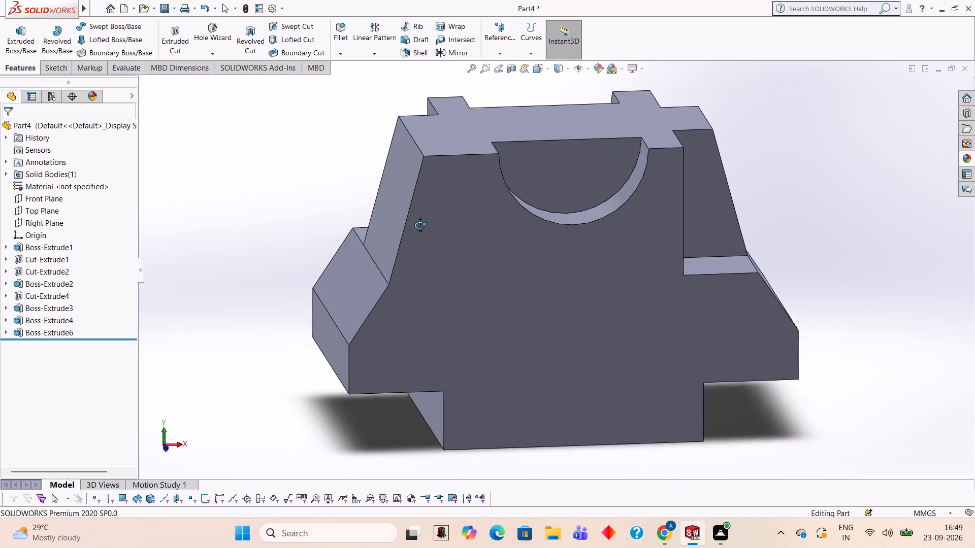
{"action": "middle_click_drag", "start_coordinate": [420, 225], "coordinate": [409, 213]}
{"action": "left_click", "coordinate": [518, 316]}
{"action": "left_click", "coordinate": [565, 285]}
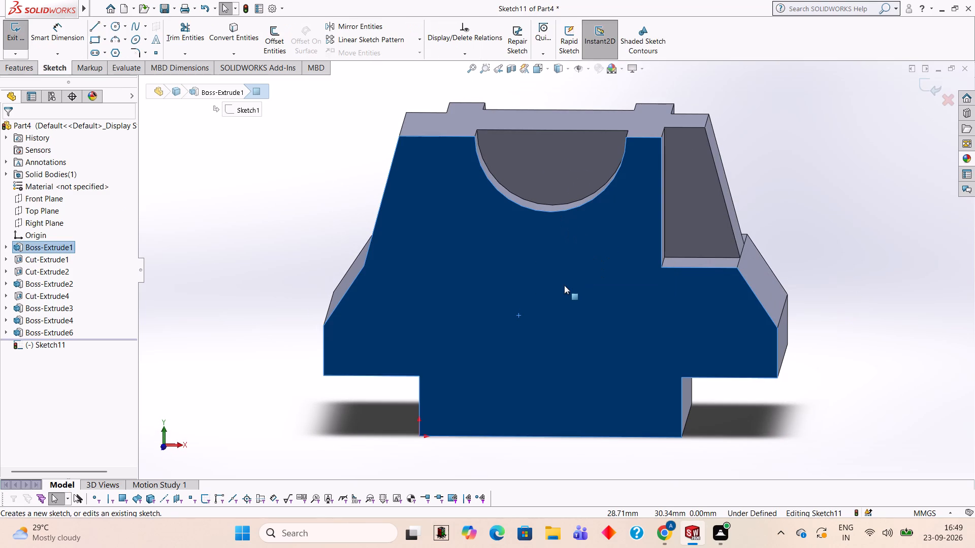
{"action": "key", "text": "ctrl+8"}
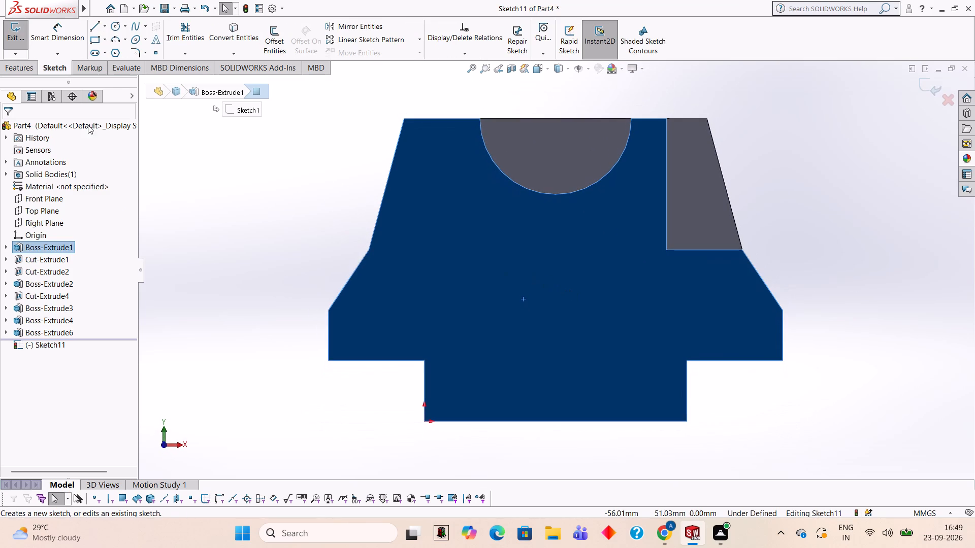
{"action": "left_click", "coordinate": [98, 26]}
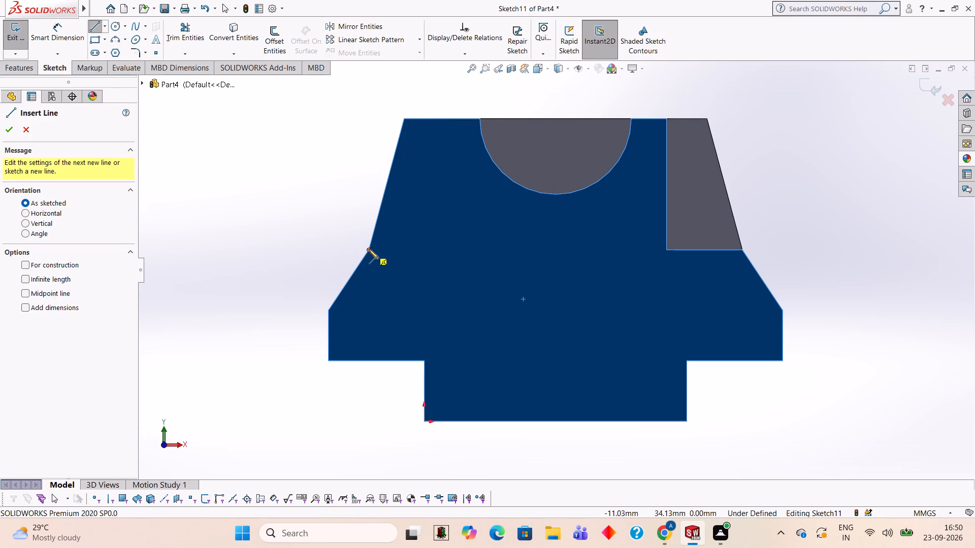
{"action": "left_click", "coordinate": [480, 117]}
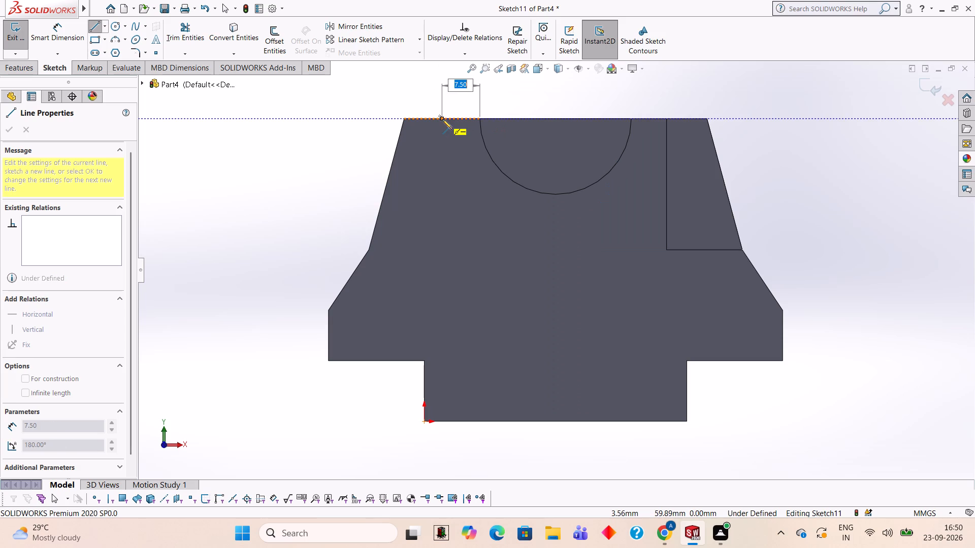
{"action": "key", "text": "8"}
{"action": "key", "text": "Return"}
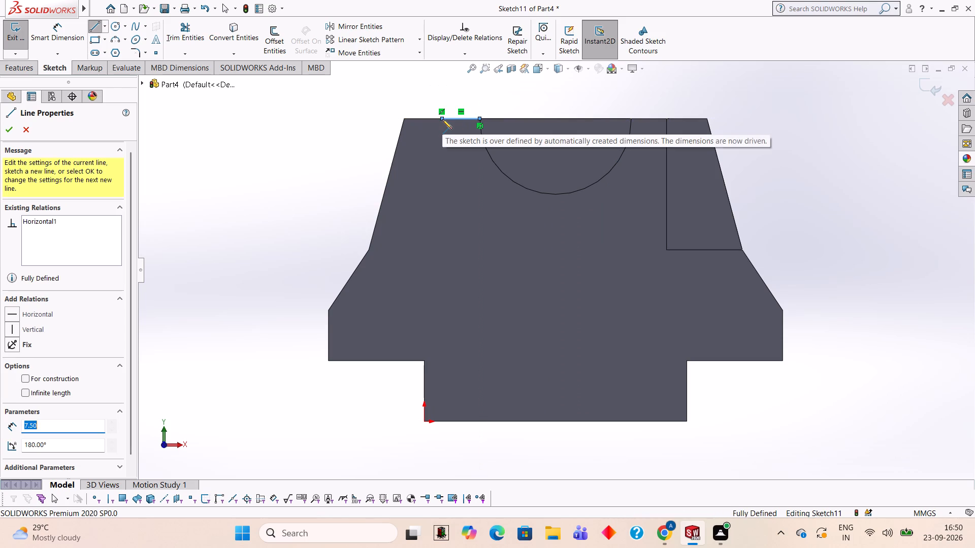
Close a tapered profile with a 26 mm vertical line, a 14.5 mm horizontal line to the slanted edge's foot, and lines along the slanted and top edges.
{"action": "left_click", "coordinate": [444, 251]}
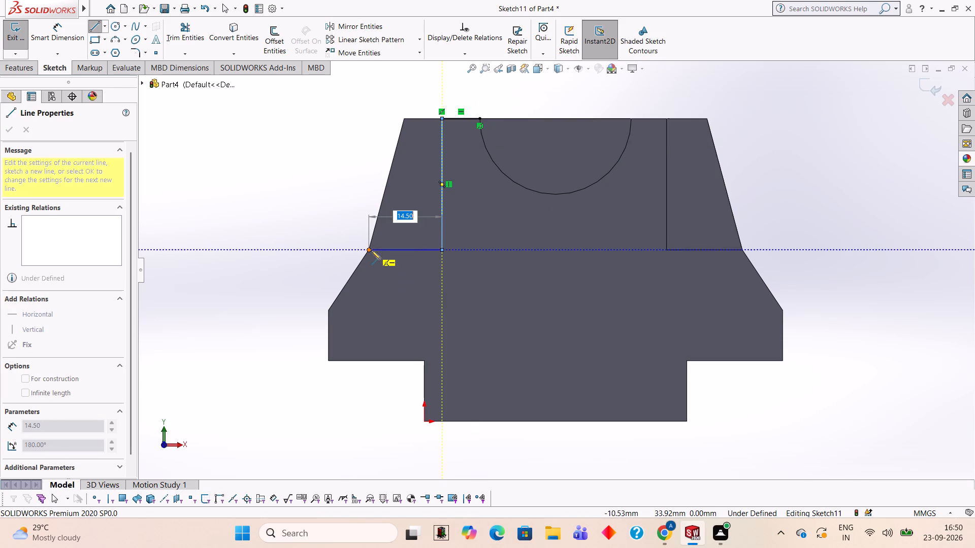
{"action": "left_click", "coordinate": [368, 250]}
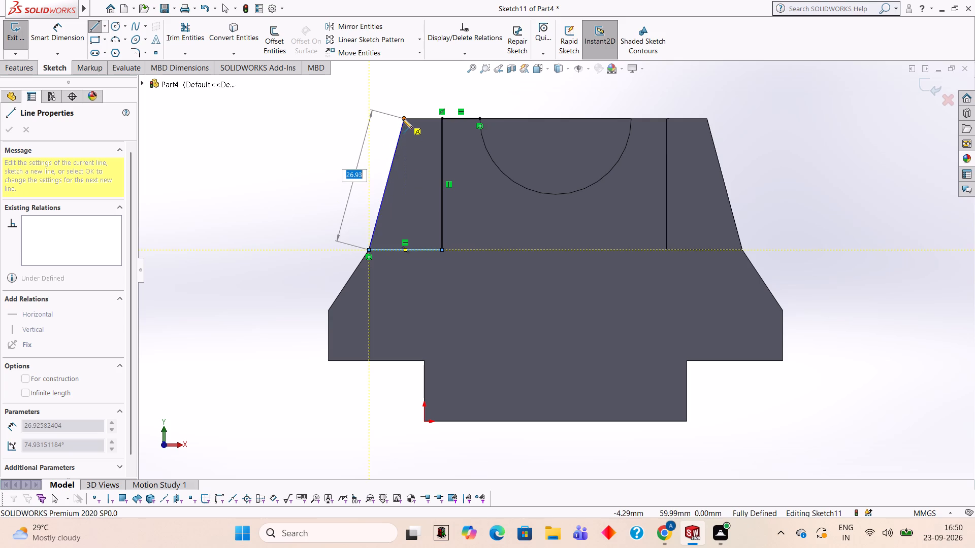
{"action": "left_click", "coordinate": [403, 119]}
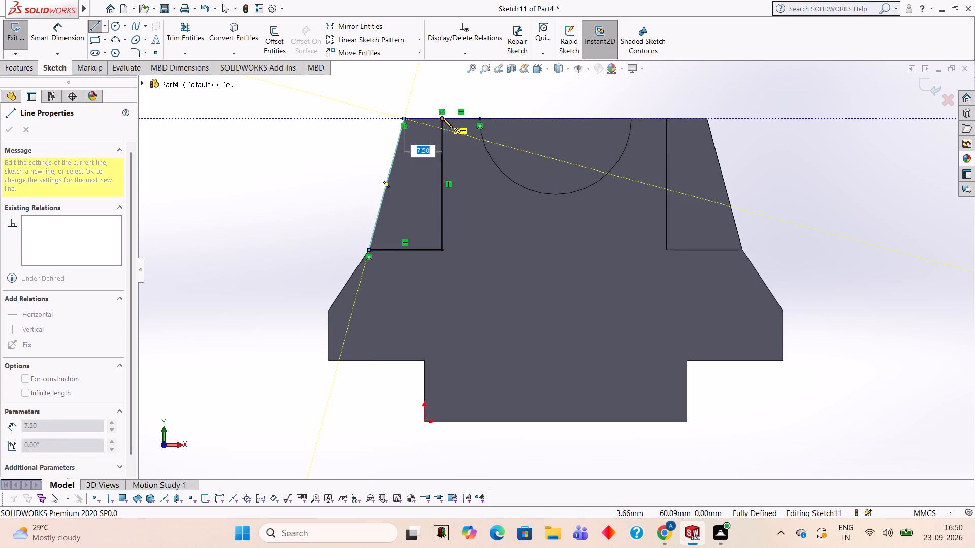
{"action": "left_click", "coordinate": [443, 118]}
{"action": "key", "text": "Escape"}
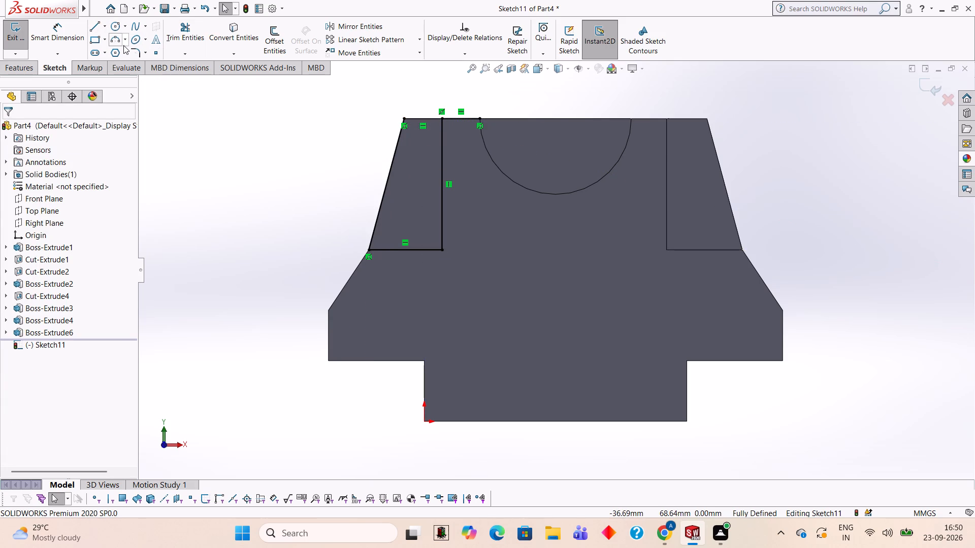
Trim away the helper line between the tapered profile and the semicircular cut.
{"action": "left_click", "coordinate": [169, 38]}
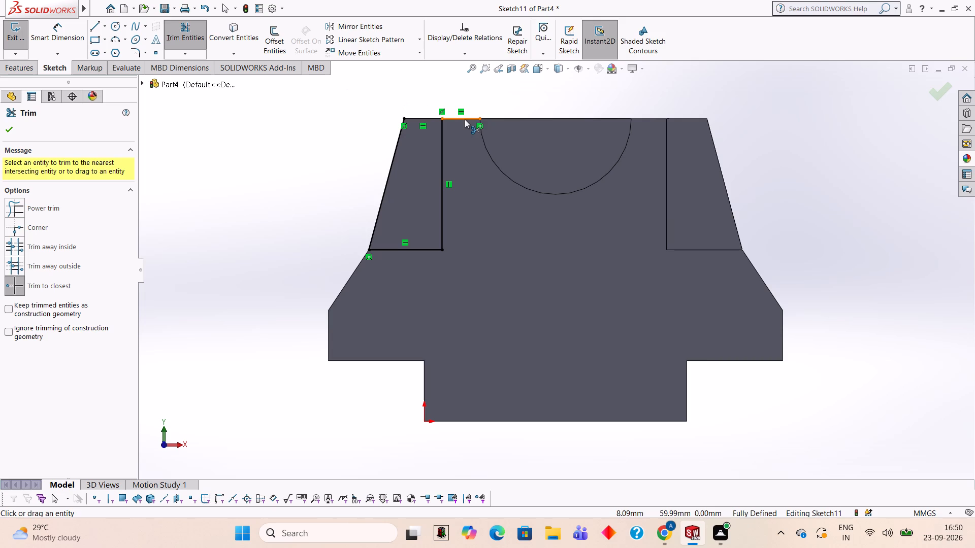
{"action": "left_click", "coordinate": [465, 119]}
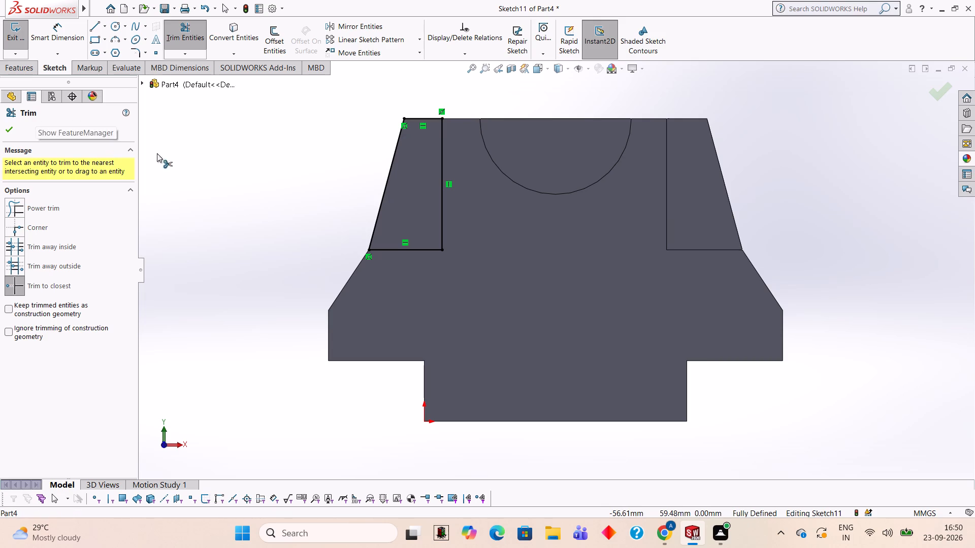
Cut-extrude the tapered corner profile blind to a depth of 15 mm into the block.
{"action": "middle_click_drag", "start_coordinate": [260, 159], "coordinate": [244, 232]}
{"action": "scroll", "coordinate": [244, 232], "scroll_direction": "up", "scroll_amount": 1}
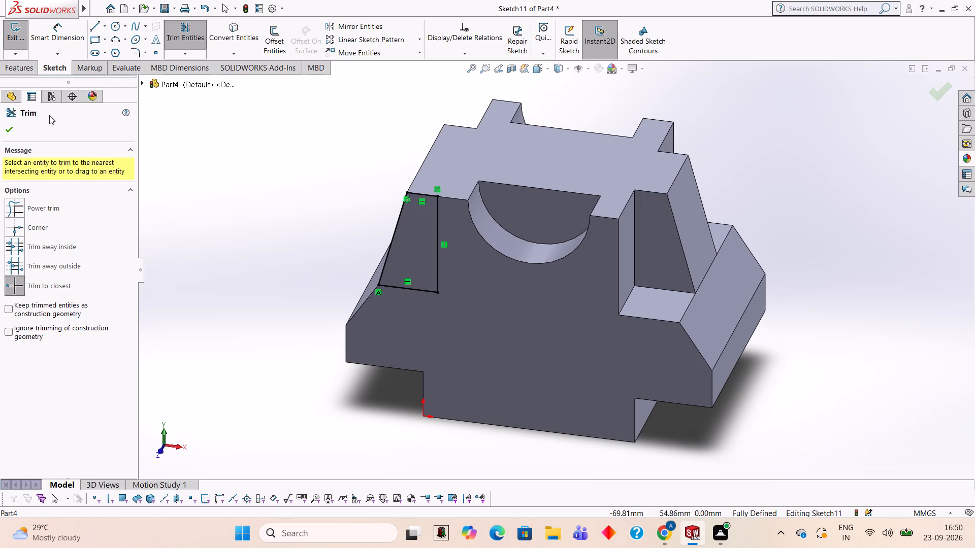
{"action": "left_click", "coordinate": [17, 65]}
{"action": "left_click", "coordinate": [177, 38]}
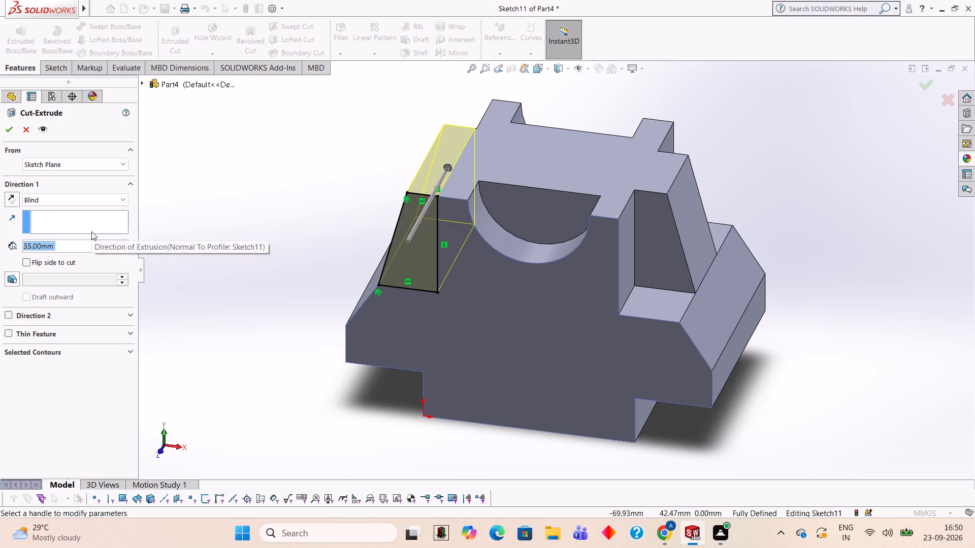
{"action": "type", "text": "15"}
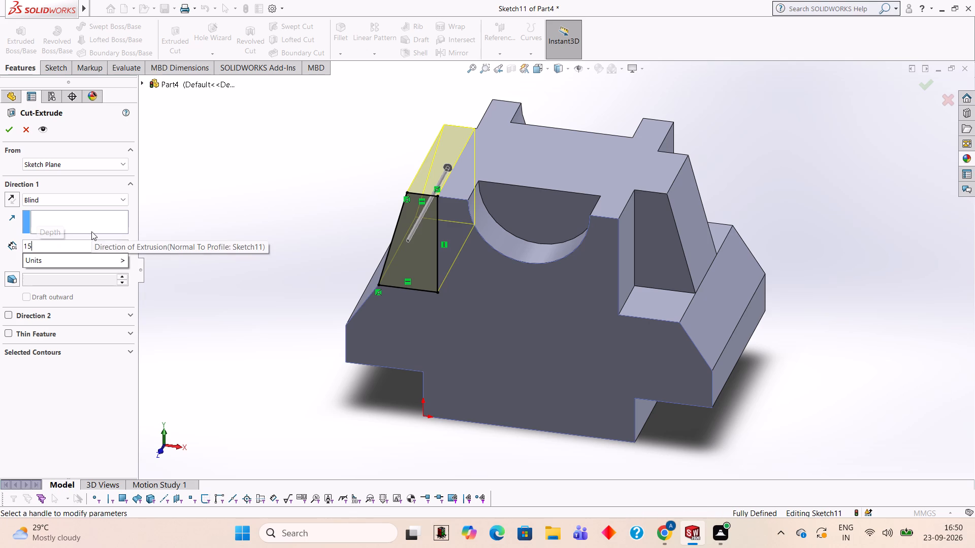
{"action": "key", "text": "Return"}
{"action": "middle_click_drag", "start_coordinate": [283, 191], "coordinate": [286, 294]}
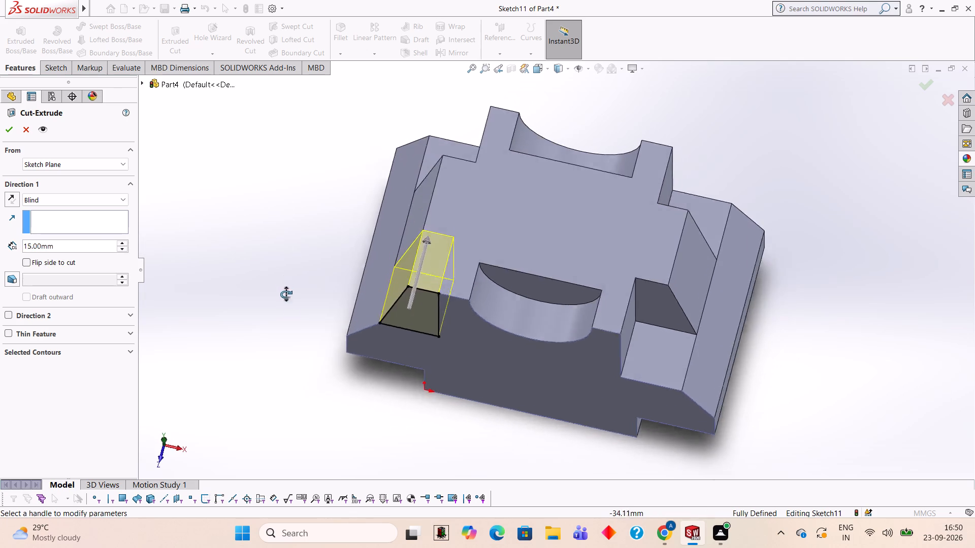
{"action": "middle_click_drag", "start_coordinate": [286, 294], "coordinate": [291, 316]}
{"action": "left_click", "coordinate": [6, 127]}
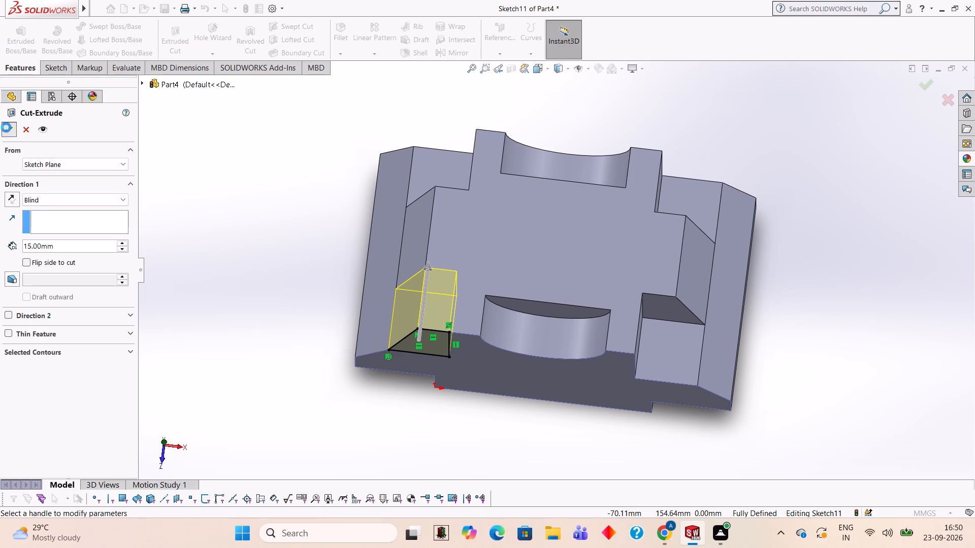
{"action": "left_click", "coordinate": [290, 203]}
Start a sketch on the block's top face and draw a 5 mm diameter circle at the face's centre.
{"action": "middle_click_drag", "start_coordinate": [252, 184], "coordinate": [260, 223]}
{"action": "middle_click_drag", "start_coordinate": [572, 443], "coordinate": [594, 255]}
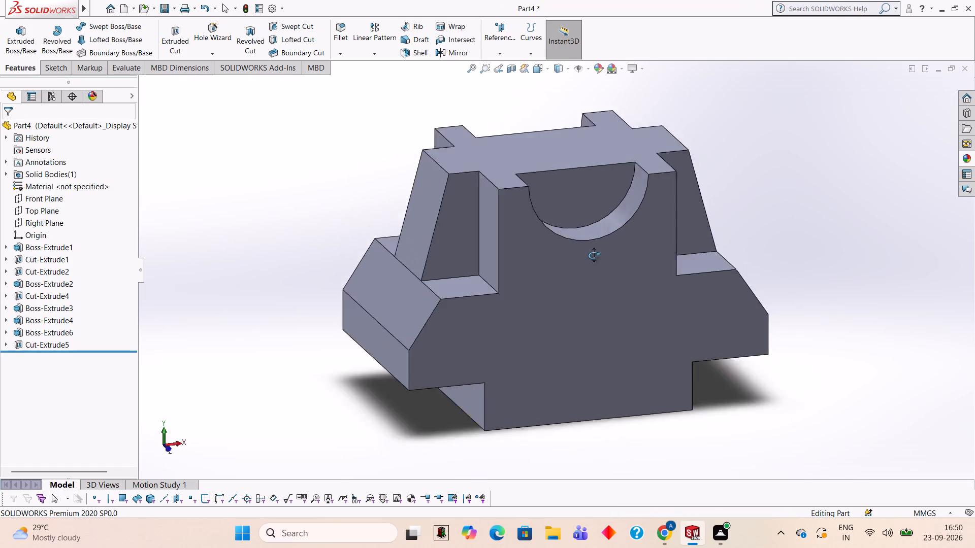
{"action": "middle_click_drag", "start_coordinate": [594, 255], "coordinate": [593, 231]}
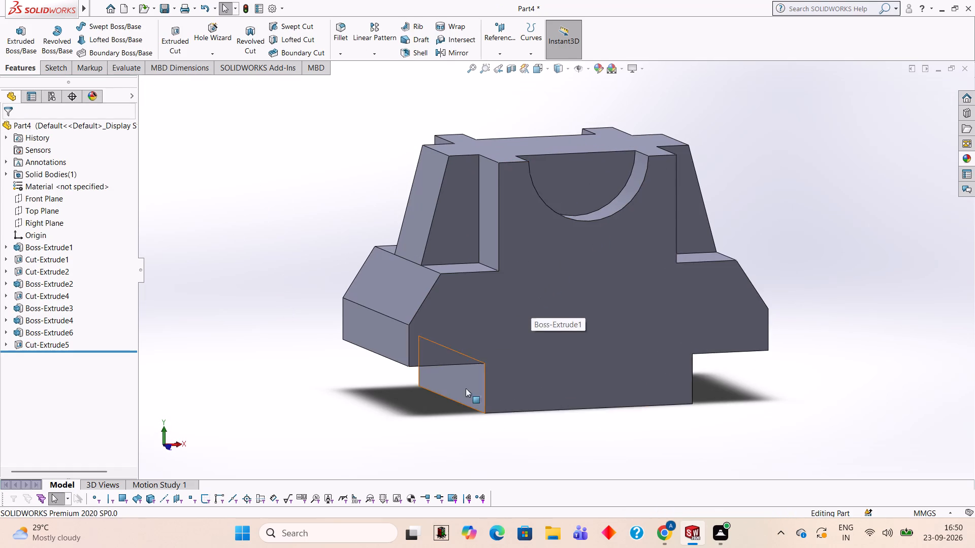
{"action": "scroll", "coordinate": [509, 427], "scroll_direction": "up", "scroll_amount": 1}
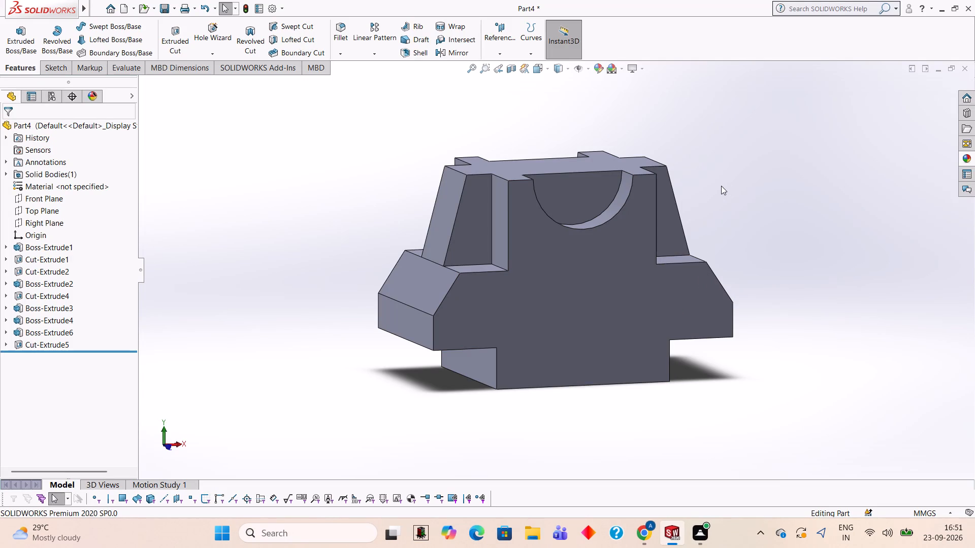
{"action": "middle_click_drag", "start_coordinate": [746, 172], "coordinate": [728, 364]}
{"action": "left_click", "coordinate": [544, 264]}
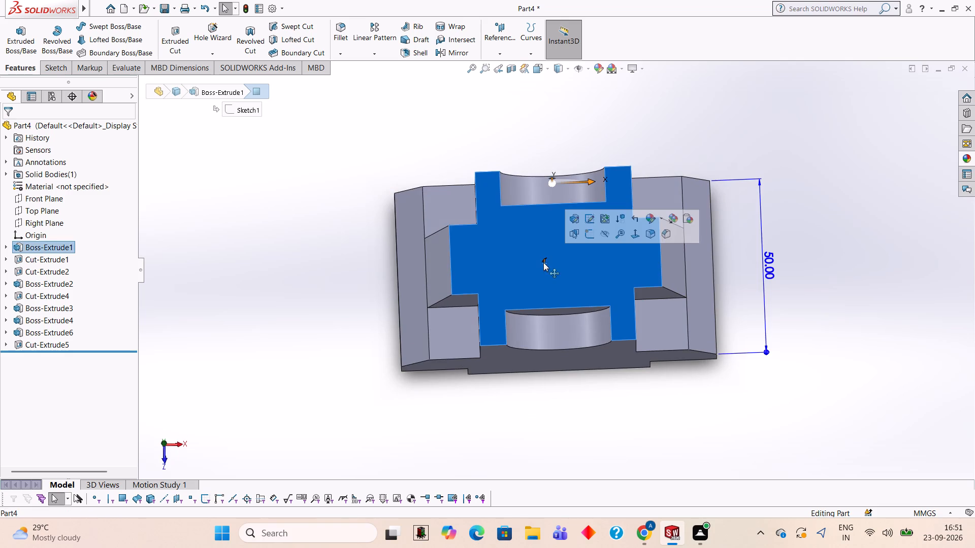
{"action": "left_click", "coordinate": [587, 237]}
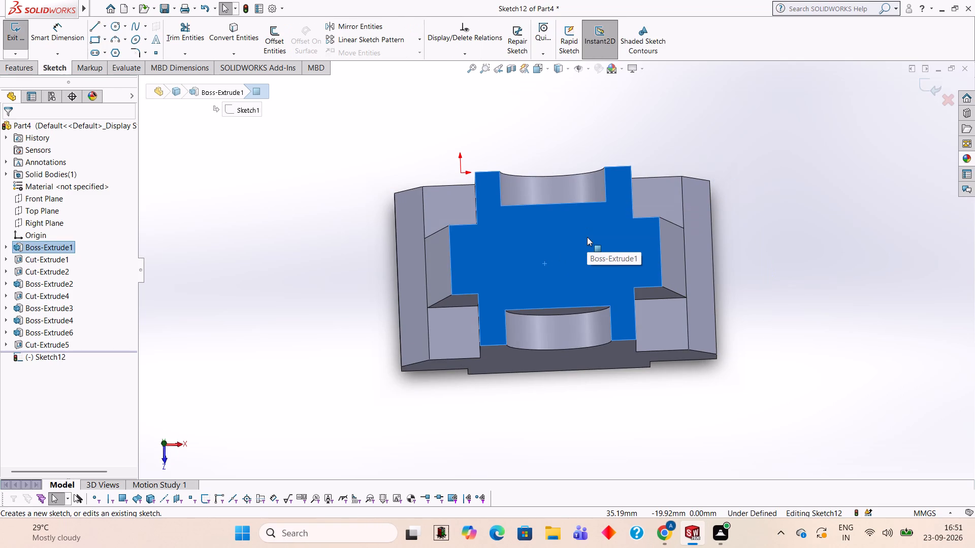
{"action": "key", "text": "ctrl+8"}
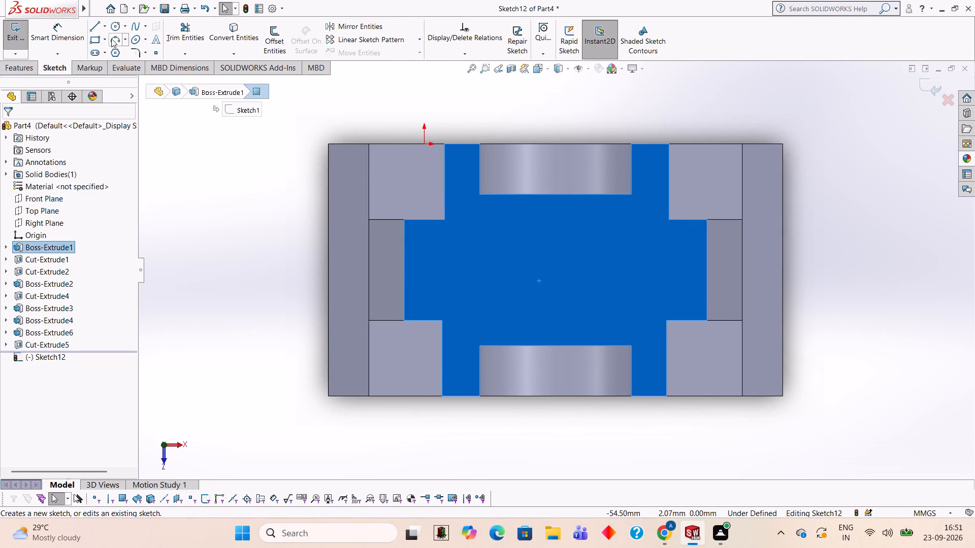
{"action": "left_click", "coordinate": [117, 27]}
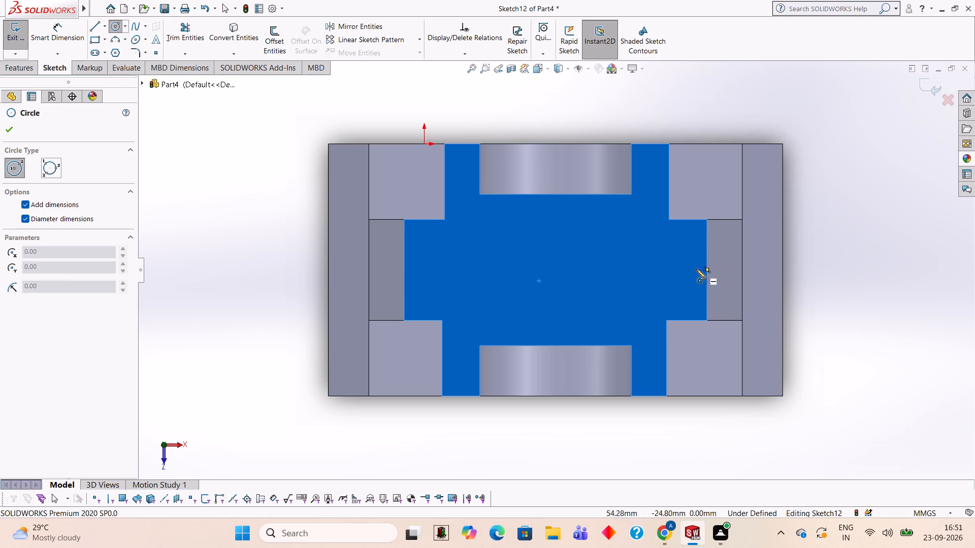
{"action": "left_click", "coordinate": [556, 270]}
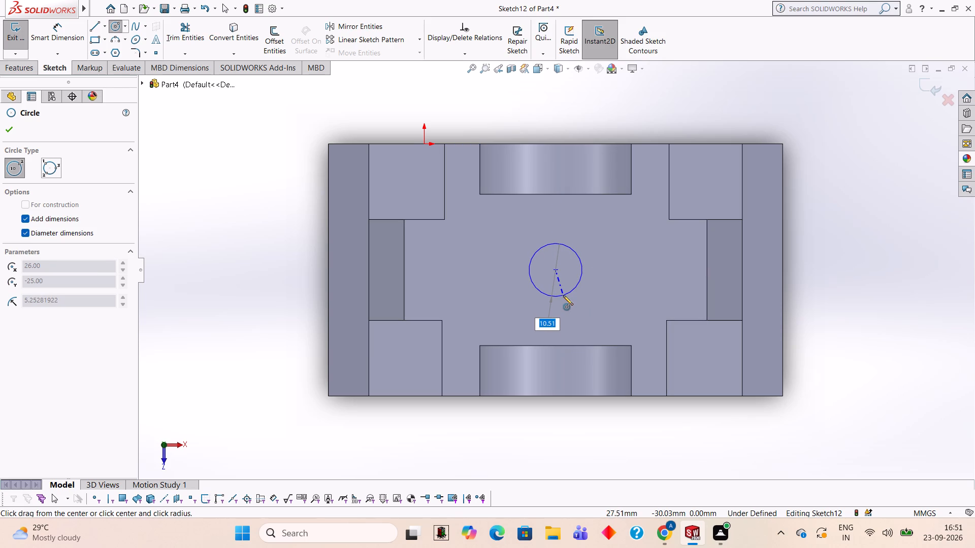
{"action": "key", "text": "5"}
{"action": "key", "text": "Return"}
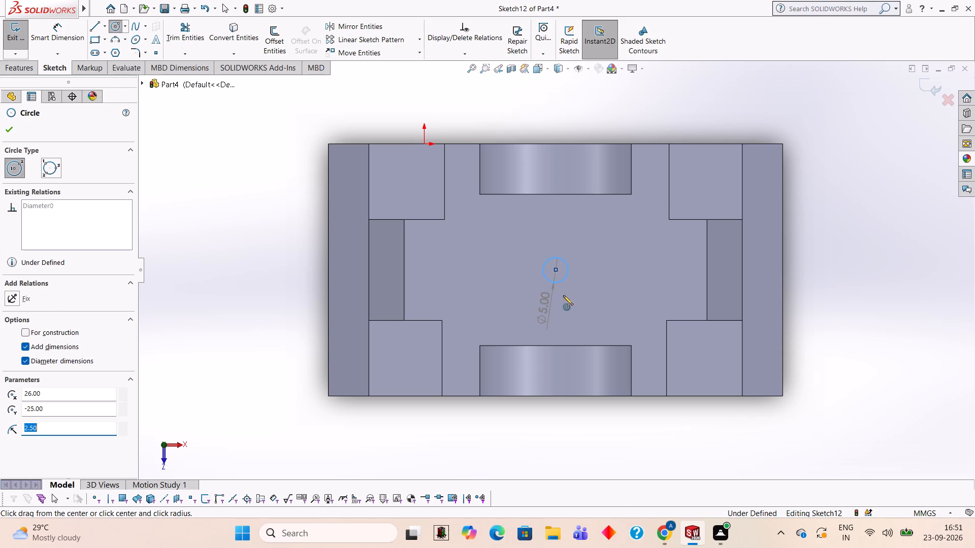
Draw a concentric 10 mm diameter circle around the 5 mm circle.
{"action": "left_click", "coordinate": [556, 268]}
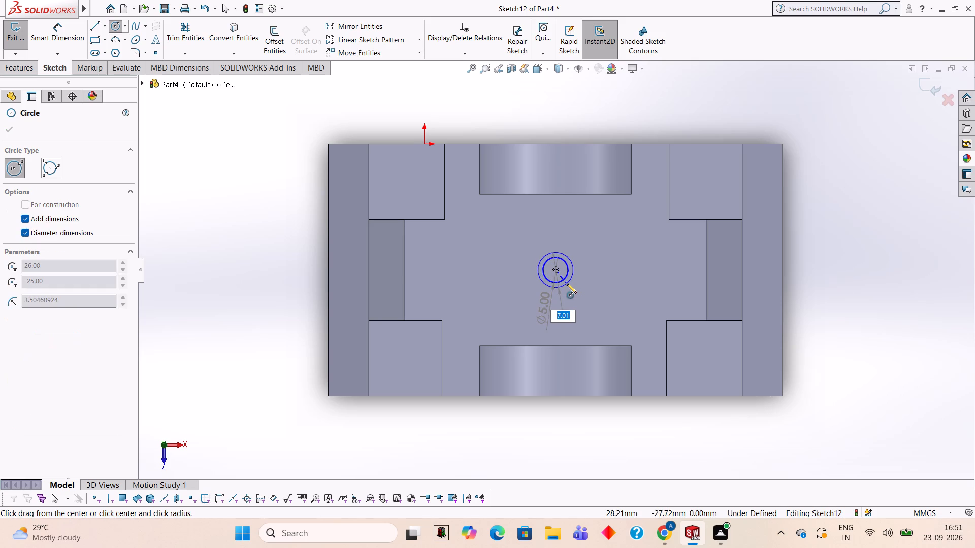
{"action": "type", "text": "10"}
{"action": "key", "text": "Return"}
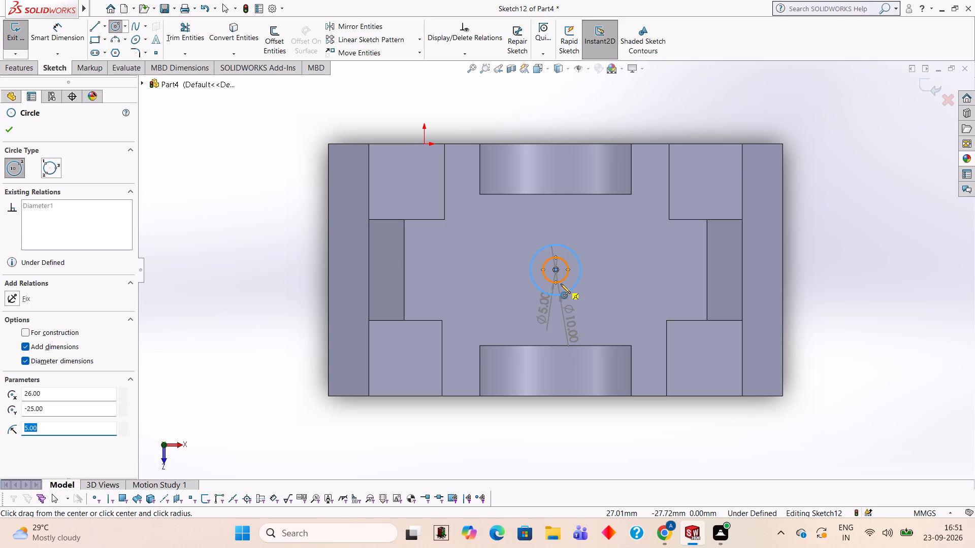
Trim away the inner 5 mm circle.
{"action": "left_click", "coordinate": [182, 41]}
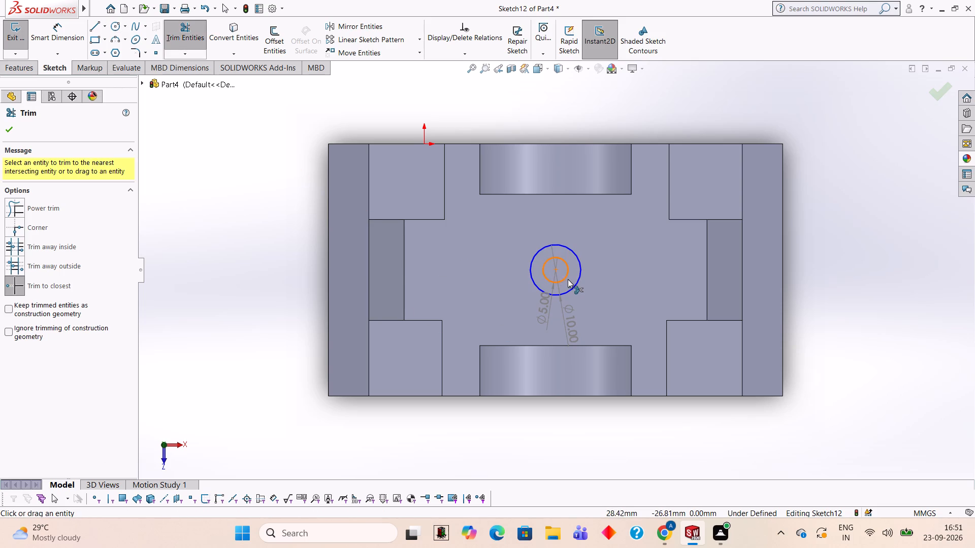
{"action": "left_click", "coordinate": [564, 277]}
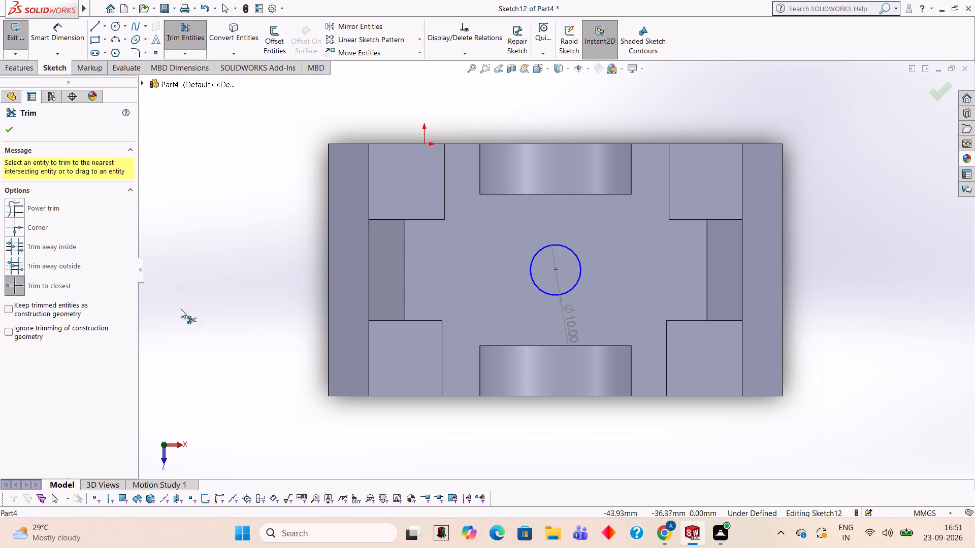
Cut-extrude the 10 mm circle as a blind hole 15 mm deep into the top face.
{"action": "left_click", "coordinate": [31, 71]}
{"action": "left_click", "coordinate": [162, 41]}
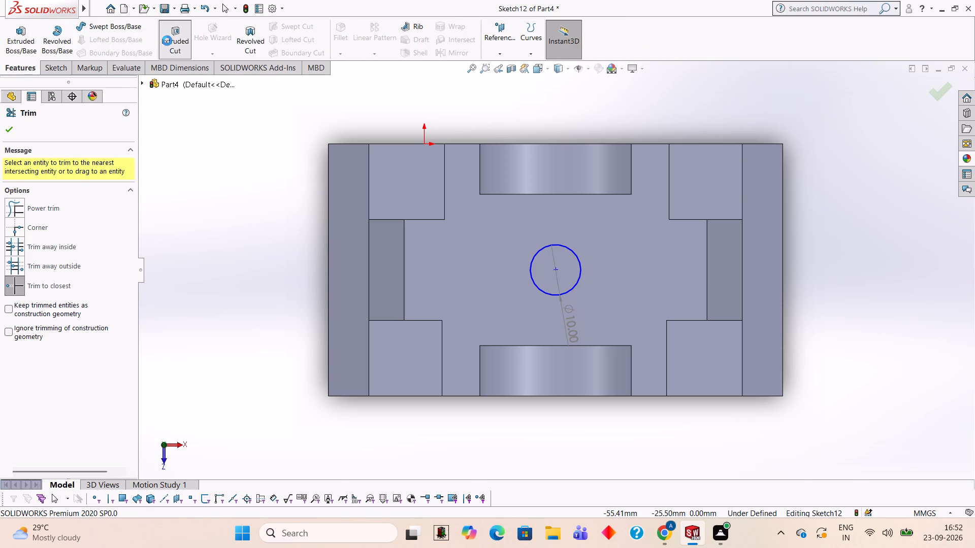
{"action": "middle_click_drag", "start_coordinate": [268, 357], "coordinate": [250, 201]}
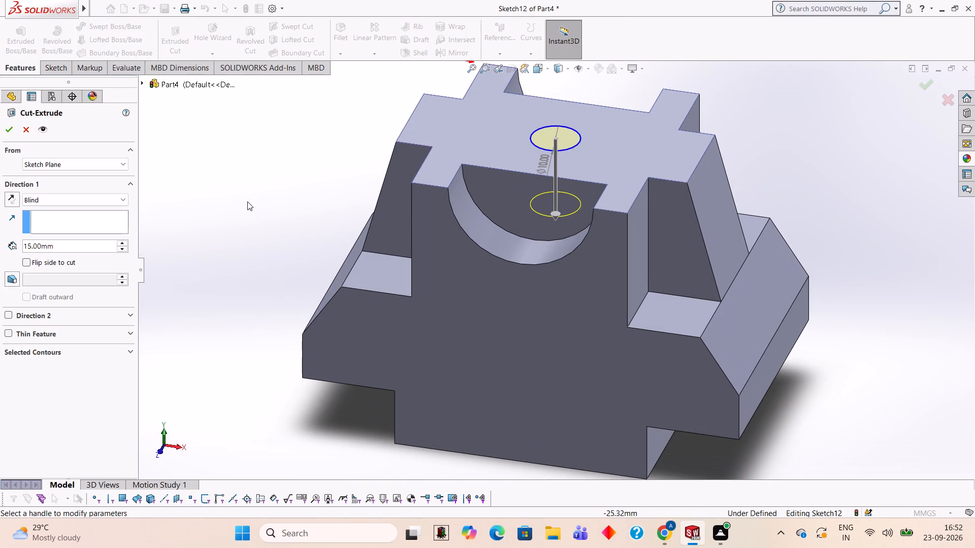
{"action": "left_click", "coordinate": [2, 125]}
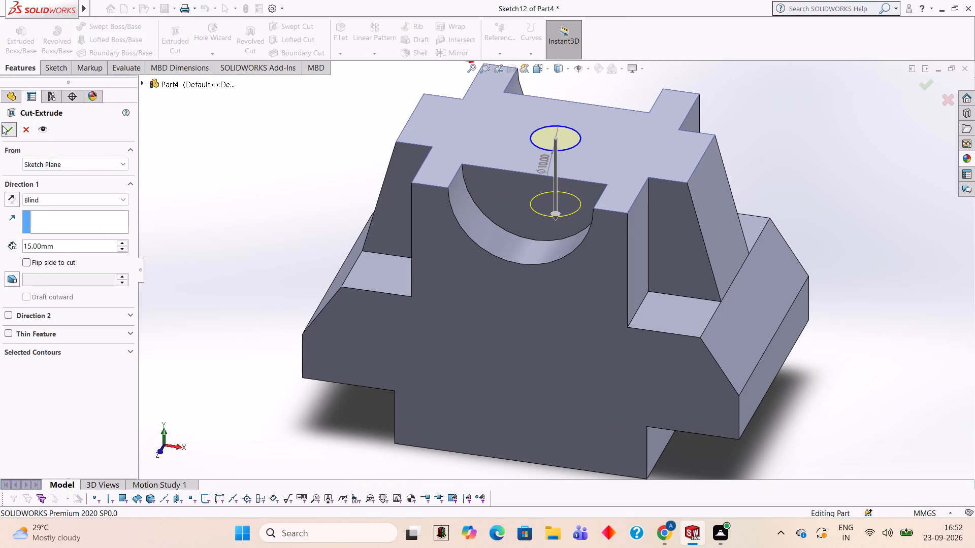
Examine the block and its central hole from several angles.
{"action": "left_click", "coordinate": [187, 203]}
{"action": "middle_click_drag", "start_coordinate": [224, 179], "coordinate": [237, 205]}
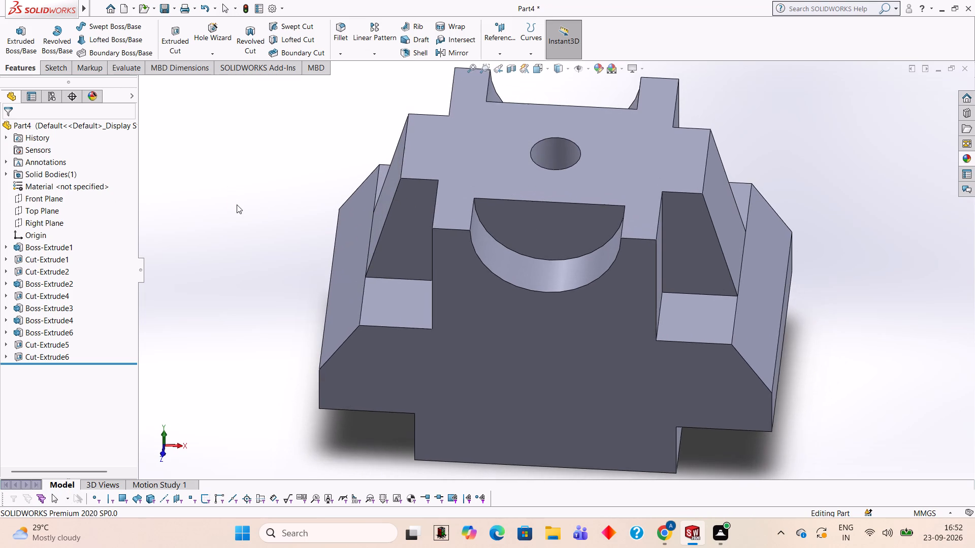
{"action": "scroll", "coordinate": [237, 203], "scroll_direction": "up", "scroll_amount": 1}
{"action": "middle_click_drag", "start_coordinate": [237, 202], "coordinate": [234, 216]}
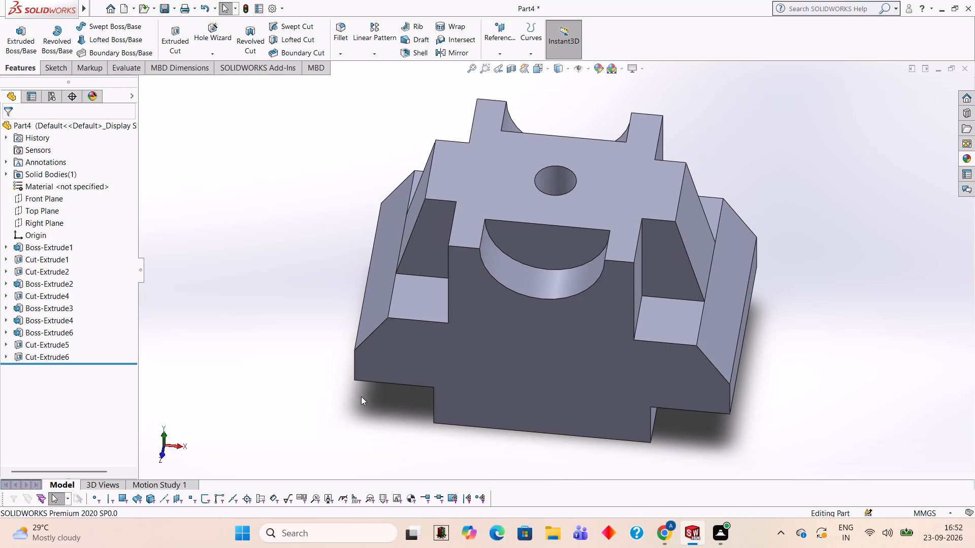
{"action": "middle_click_drag", "start_coordinate": [287, 269], "coordinate": [309, 271]}
{"action": "scroll", "coordinate": [309, 268], "scroll_direction": "up", "scroll_amount": 1}
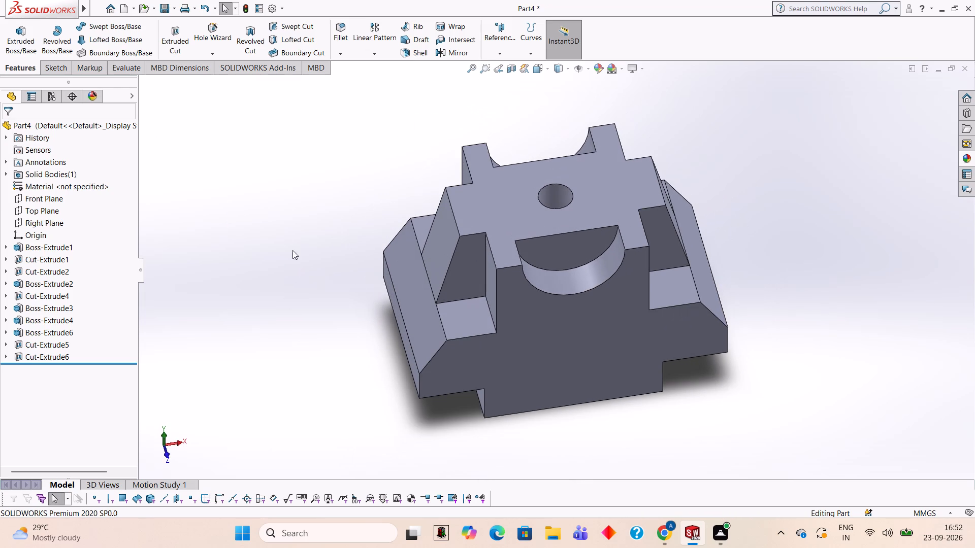
{"action": "middle_click_drag", "start_coordinate": [771, 361], "coordinate": [763, 356]}
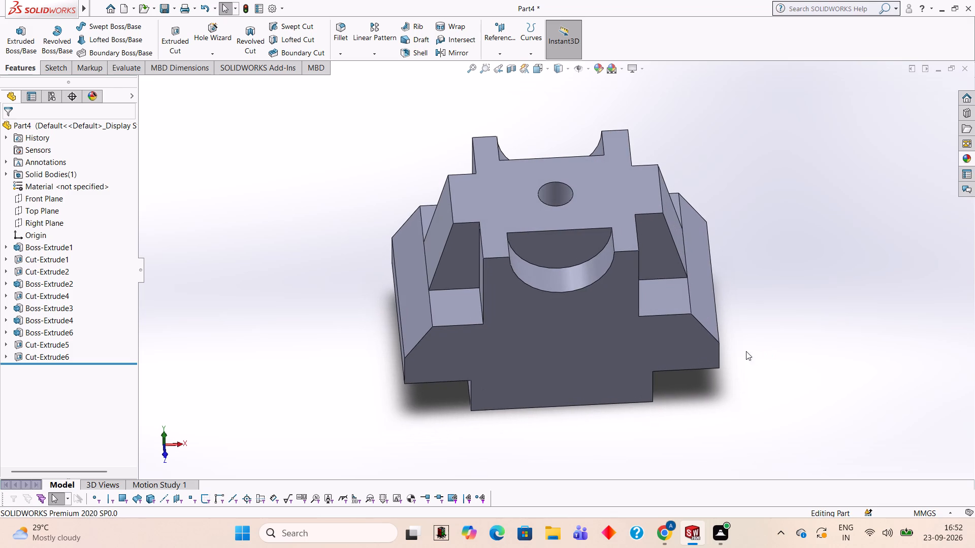
{"action": "middle_click_drag", "start_coordinate": [831, 296], "coordinate": [819, 291]}
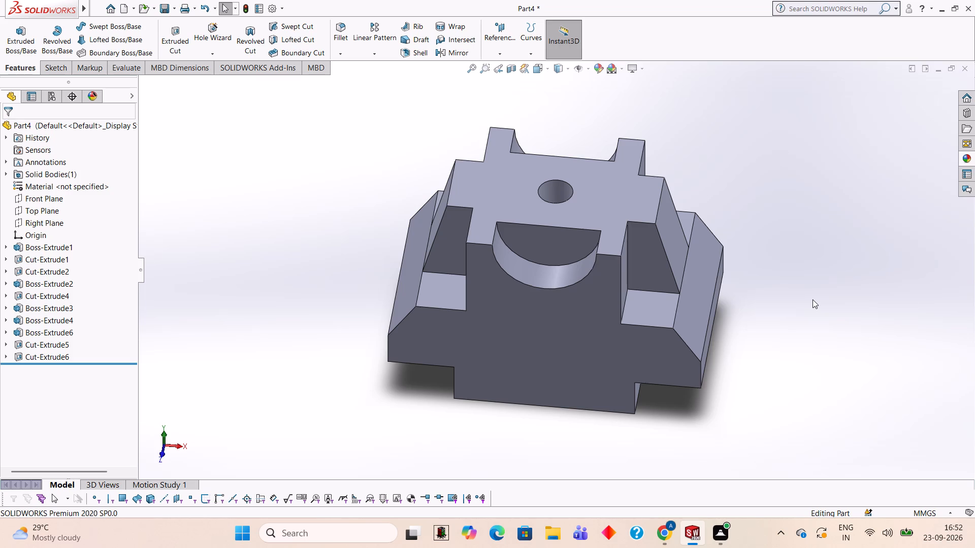
{"action": "middle_click_drag", "start_coordinate": [822, 307], "coordinate": [859, 323]}
{"action": "middle_click_drag", "start_coordinate": [791, 315], "coordinate": [801, 317]}
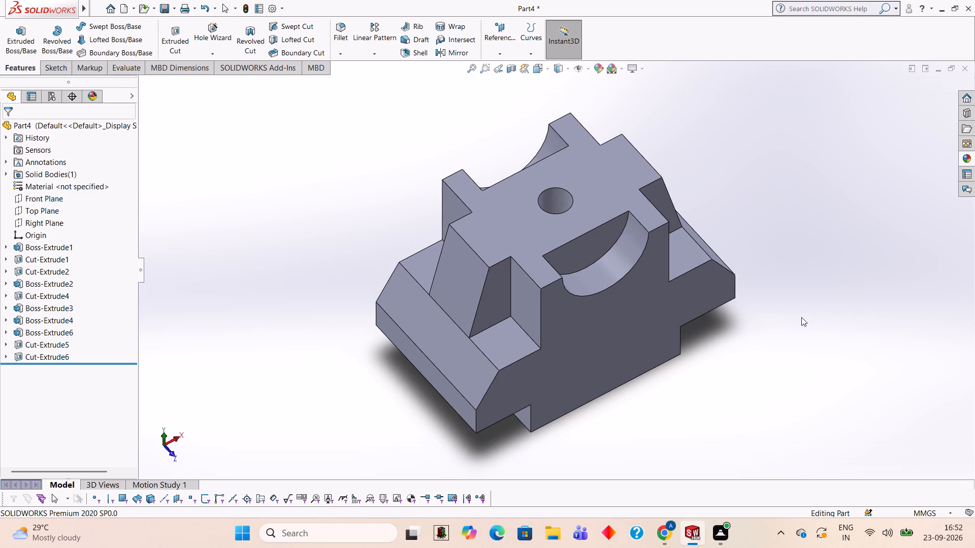
{"action": "middle_click_drag", "start_coordinate": [801, 296], "coordinate": [814, 302]}
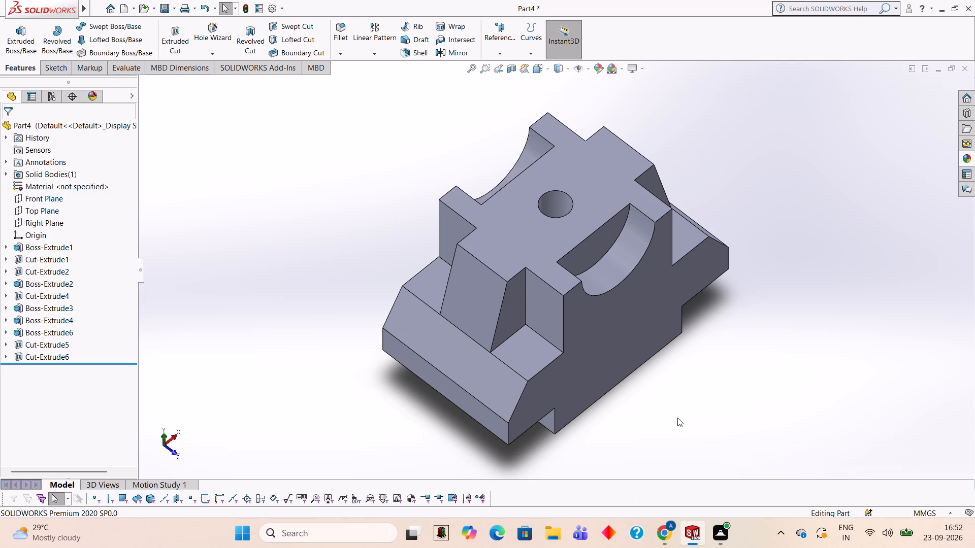
Start a sketch on the sloped rib face, viewed face-on, and draw a 10 mm by 10 mm square inside it.
{"action": "left_click", "coordinate": [480, 306]}
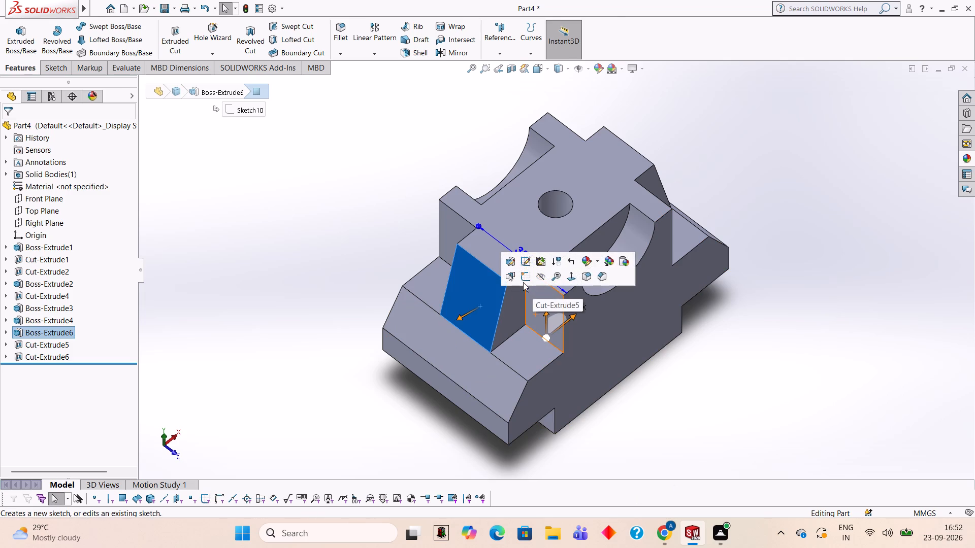
{"action": "left_click", "coordinate": [523, 282]}
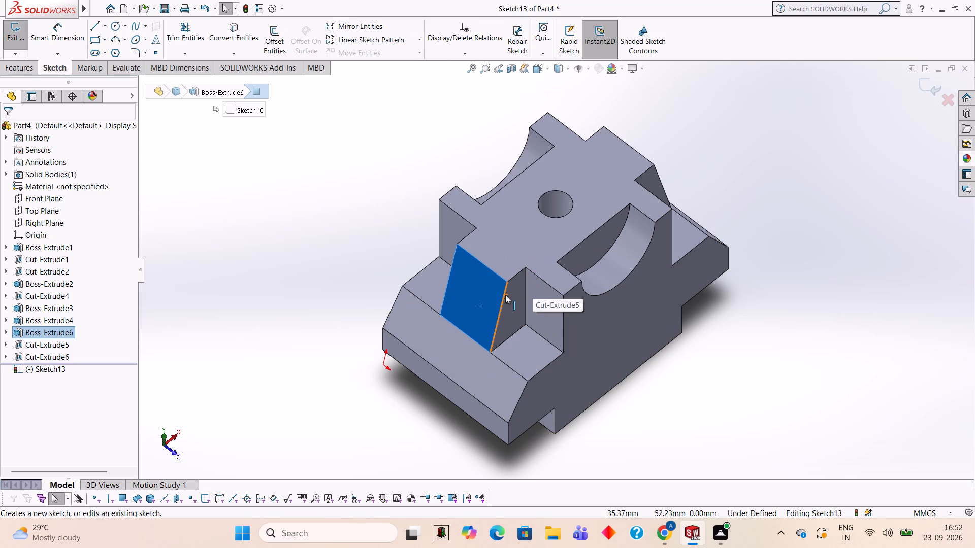
{"action": "key", "text": "ctrl+8"}
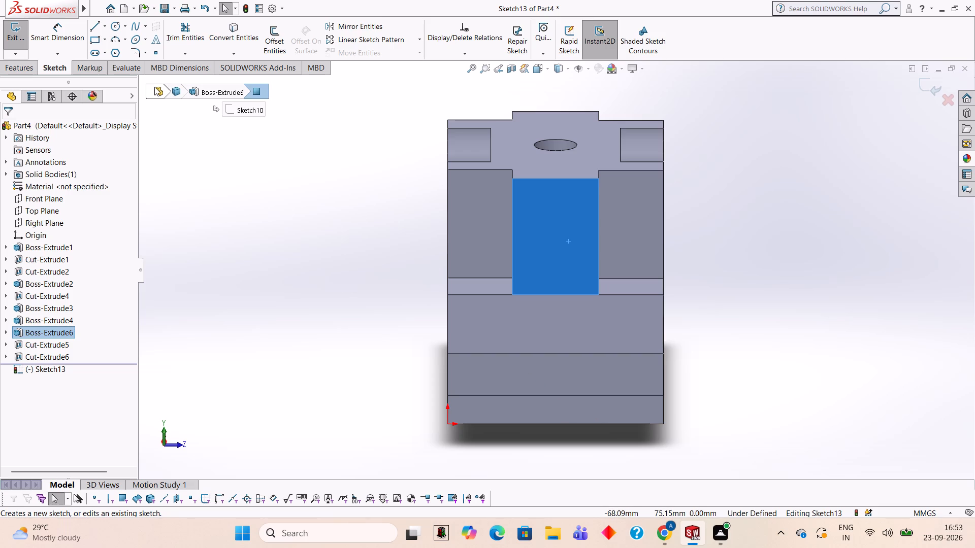
{"action": "left_click", "coordinate": [96, 36]}
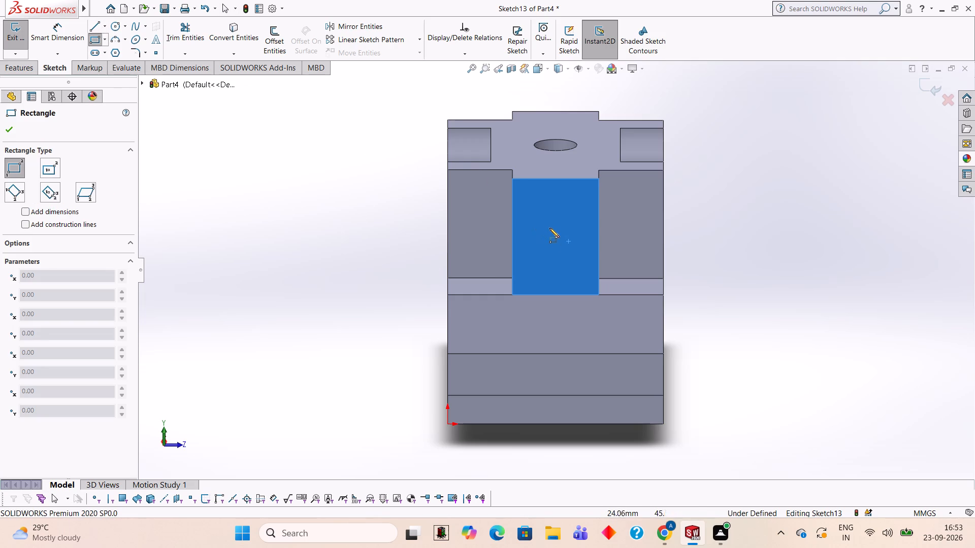
{"action": "left_click", "coordinate": [538, 222]}
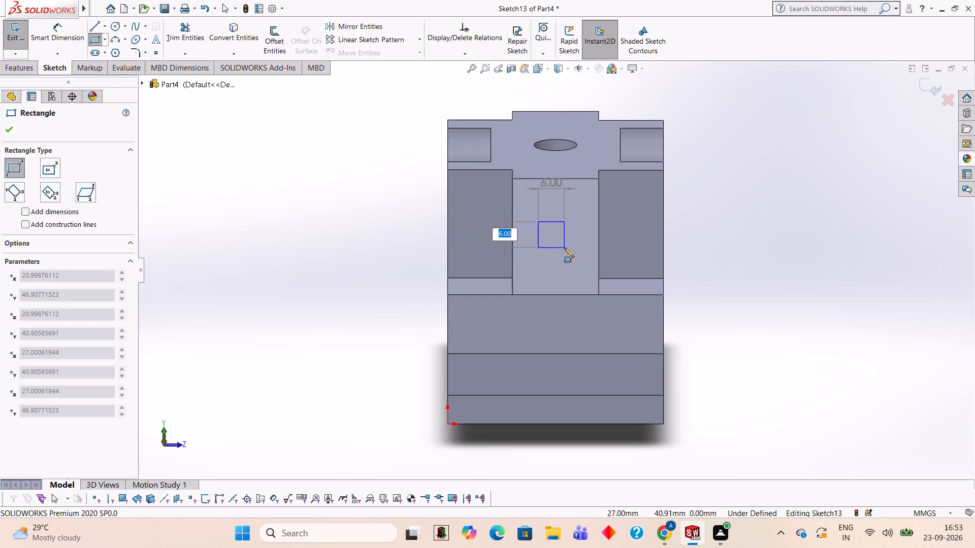
{"action": "type", "text": "10"}
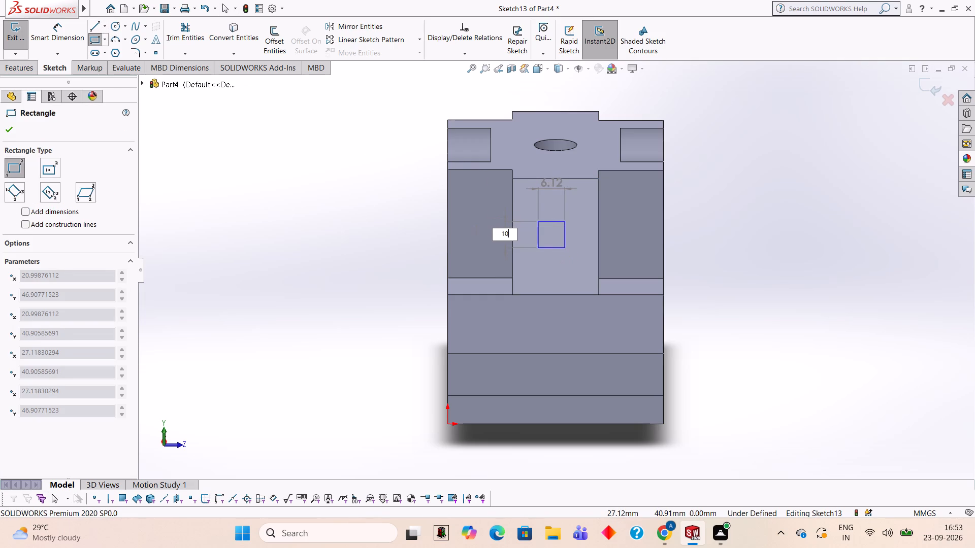
{"action": "key", "text": "Return"}
{"action": "type", "text": "10"}
{"action": "key", "text": "Return"}
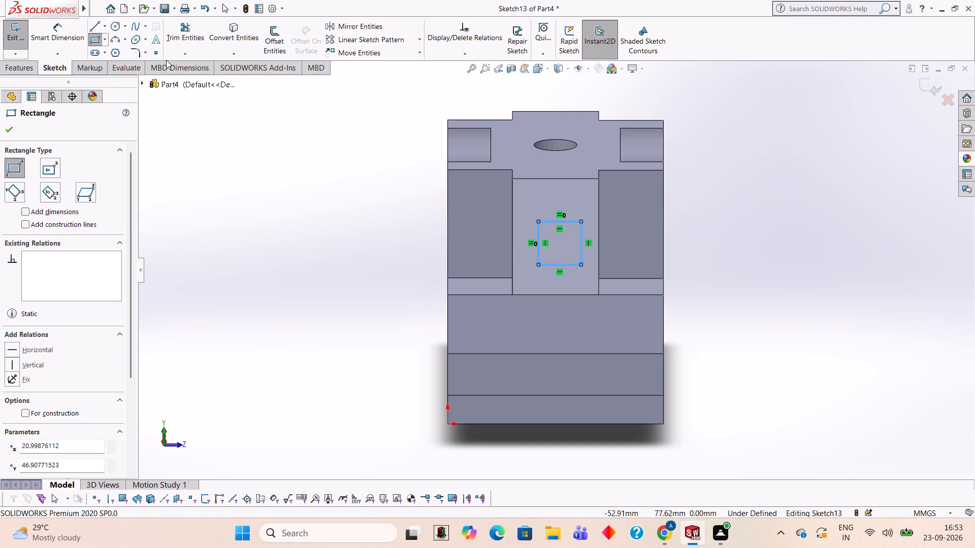
Dimension the square's left side 5 mm from the left edge of the sloped rib face.
{"action": "left_click", "coordinate": [72, 39]}
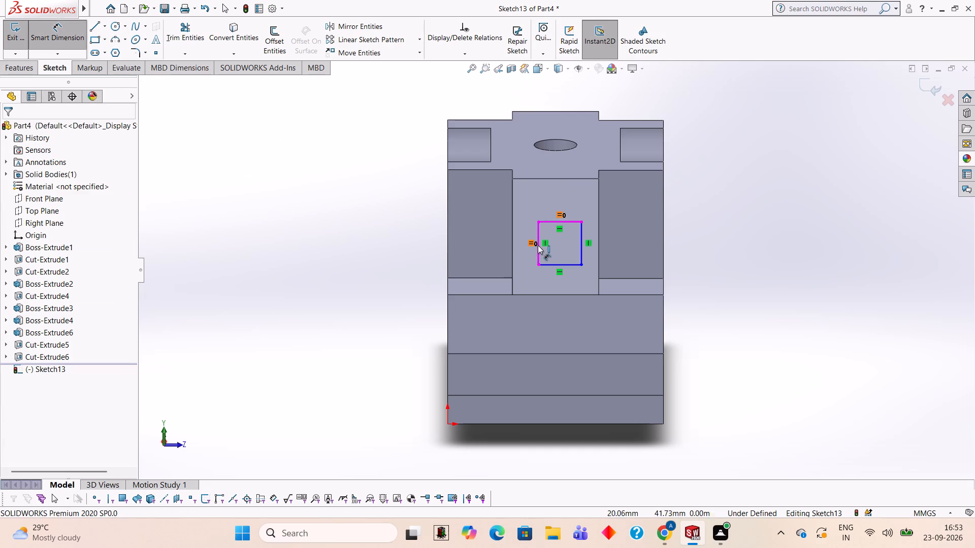
{"action": "left_click", "coordinate": [536, 247]}
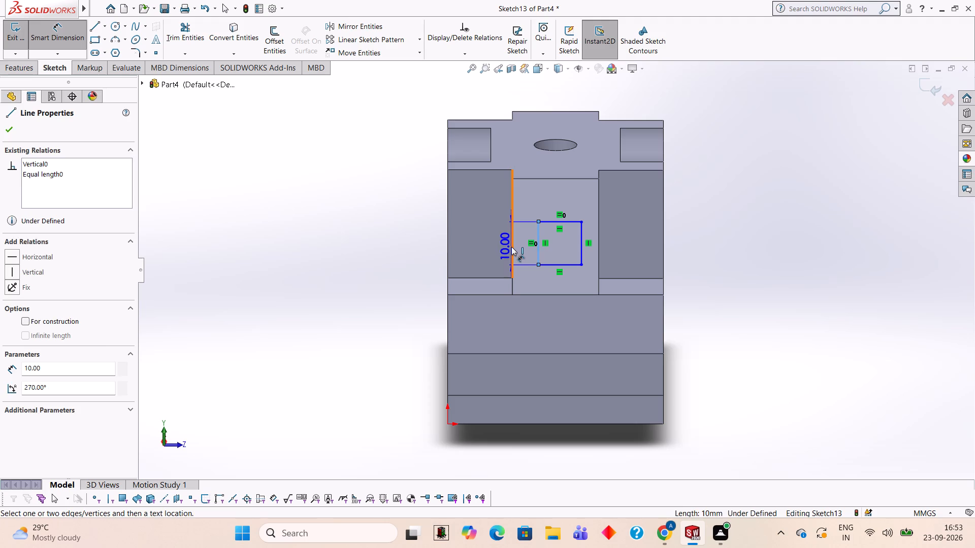
{"action": "left_click", "coordinate": [511, 247]}
{"action": "left_click", "coordinate": [528, 153]}
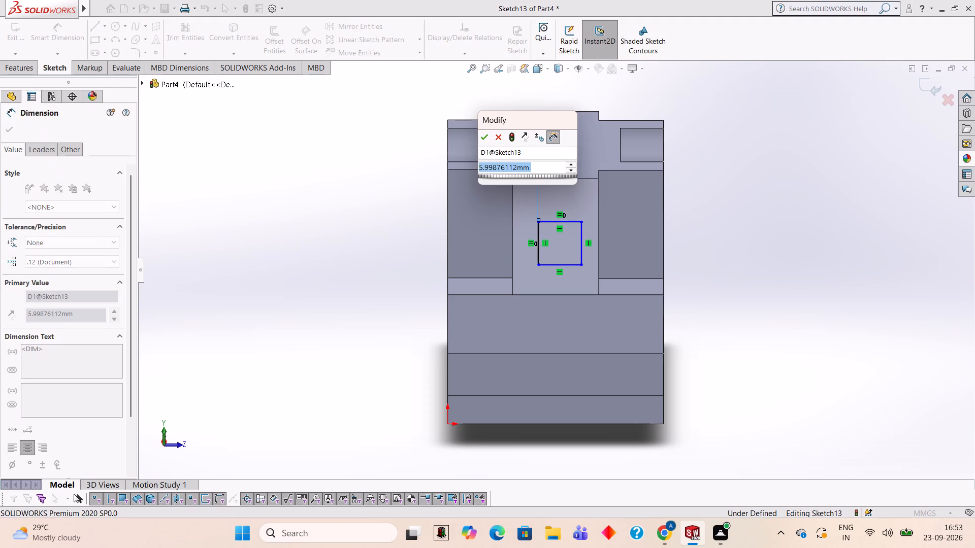
{"action": "key", "text": "5"}
{"action": "key", "text": "Return"}
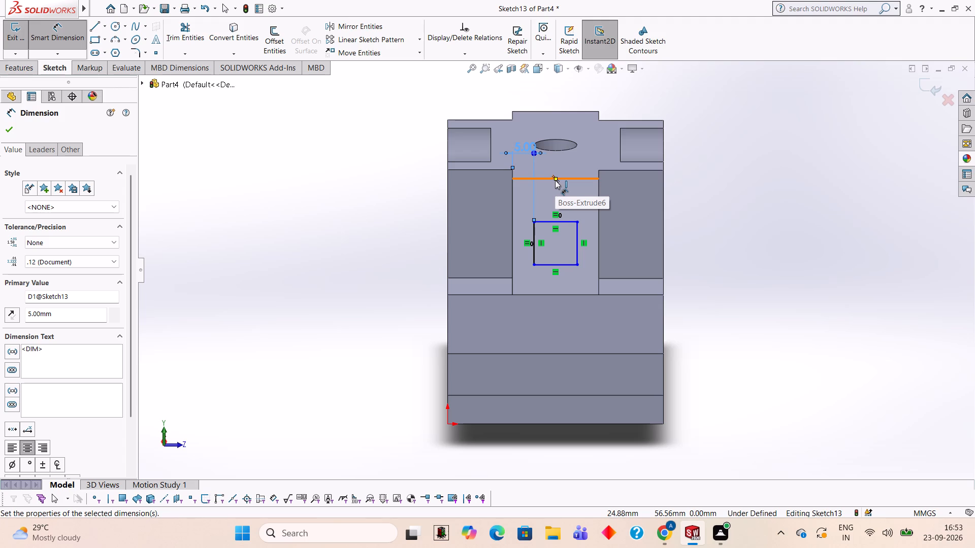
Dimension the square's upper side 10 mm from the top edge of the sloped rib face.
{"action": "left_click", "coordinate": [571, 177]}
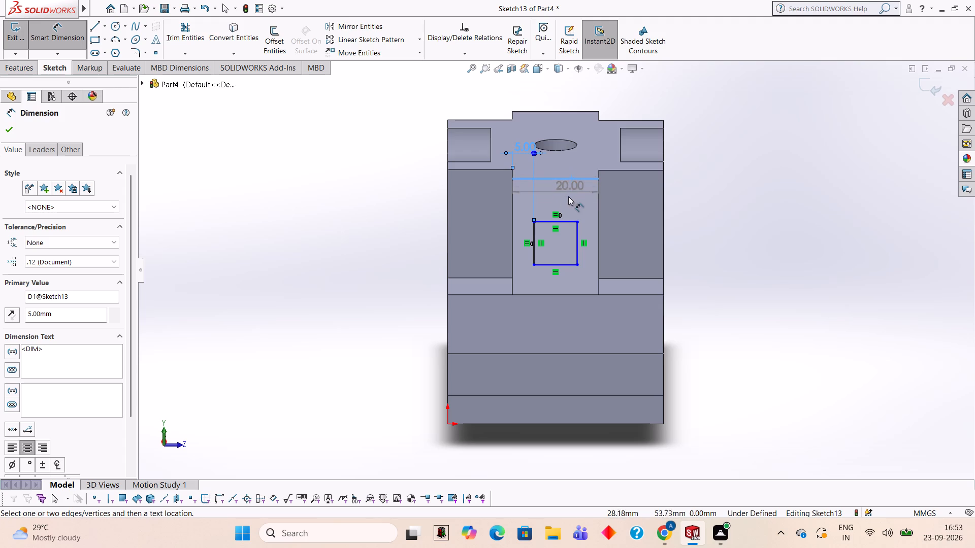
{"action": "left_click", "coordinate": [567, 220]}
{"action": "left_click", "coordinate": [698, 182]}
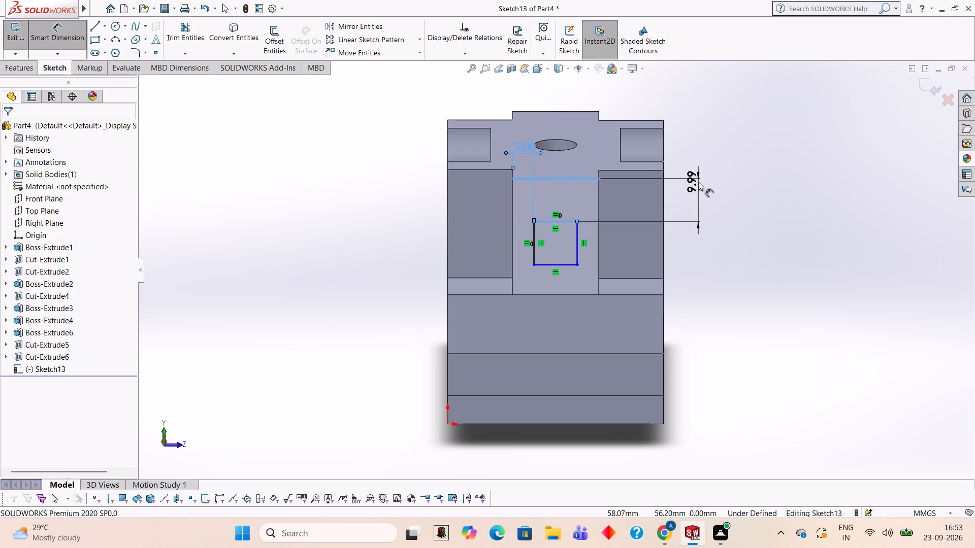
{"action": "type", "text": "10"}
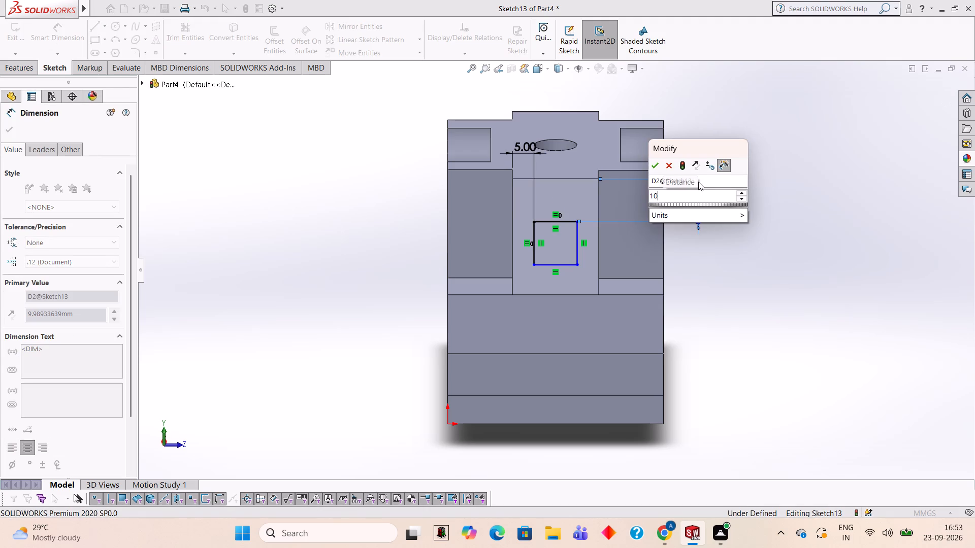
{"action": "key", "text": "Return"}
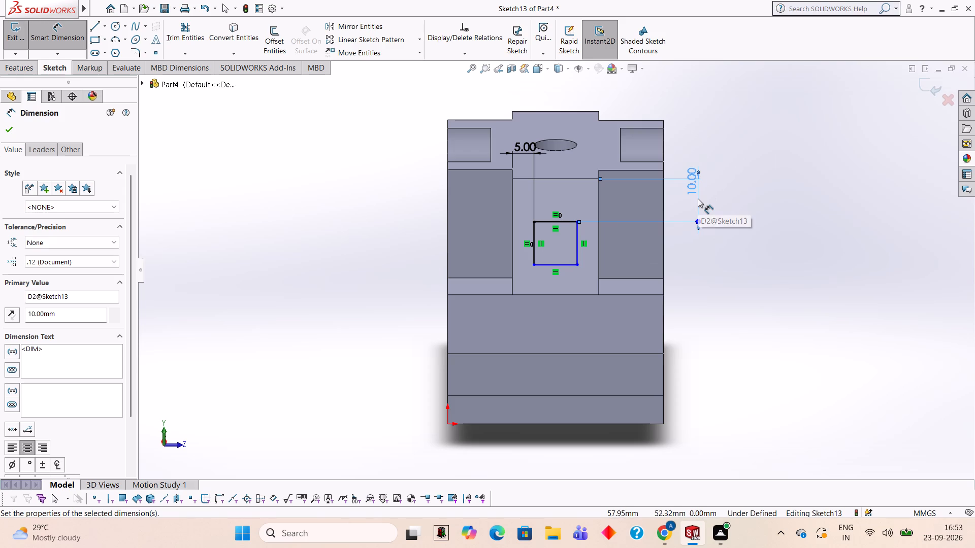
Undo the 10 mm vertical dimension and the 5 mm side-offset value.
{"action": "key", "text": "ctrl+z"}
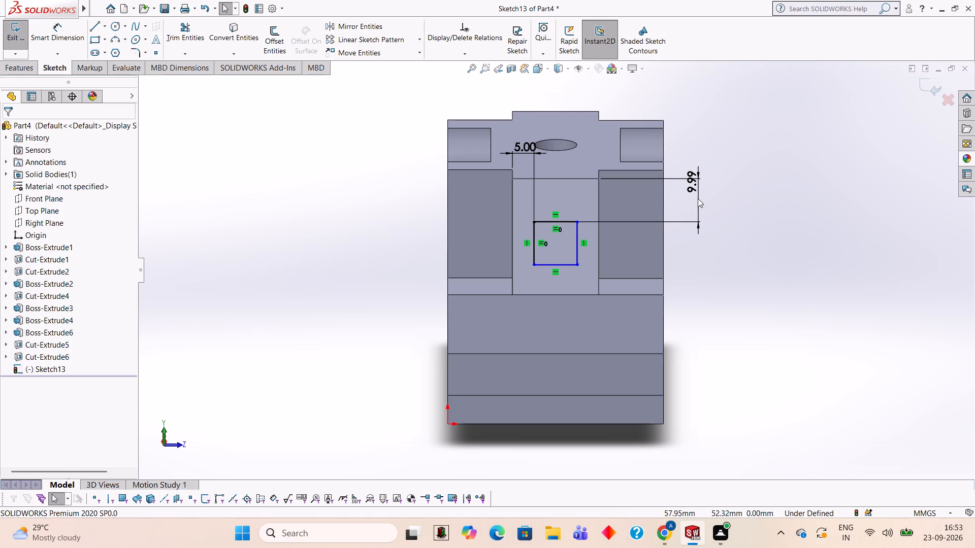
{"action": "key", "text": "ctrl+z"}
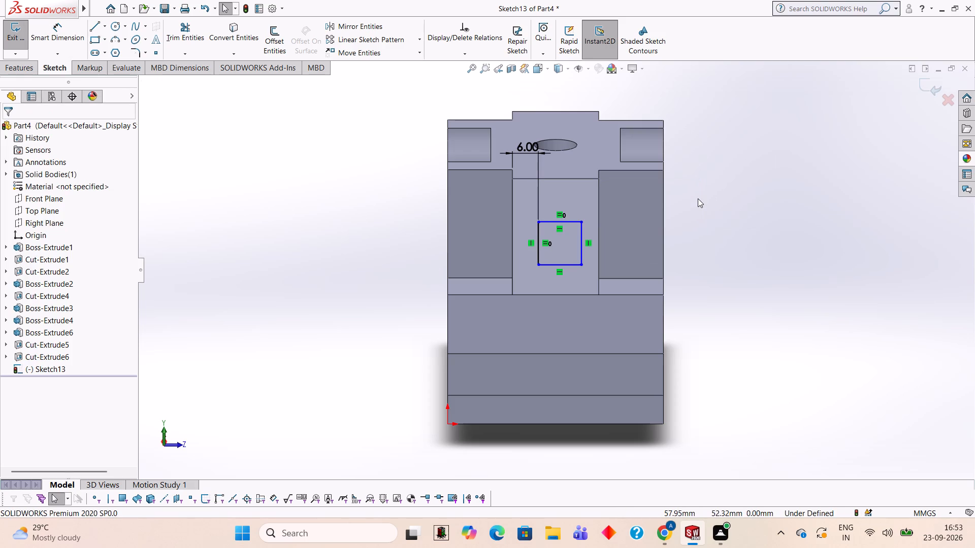
Switch to Calculator, divide 26 by 2, and close it.
{"action": "key", "text": "2"}
{"action": "key", "text": "2"}
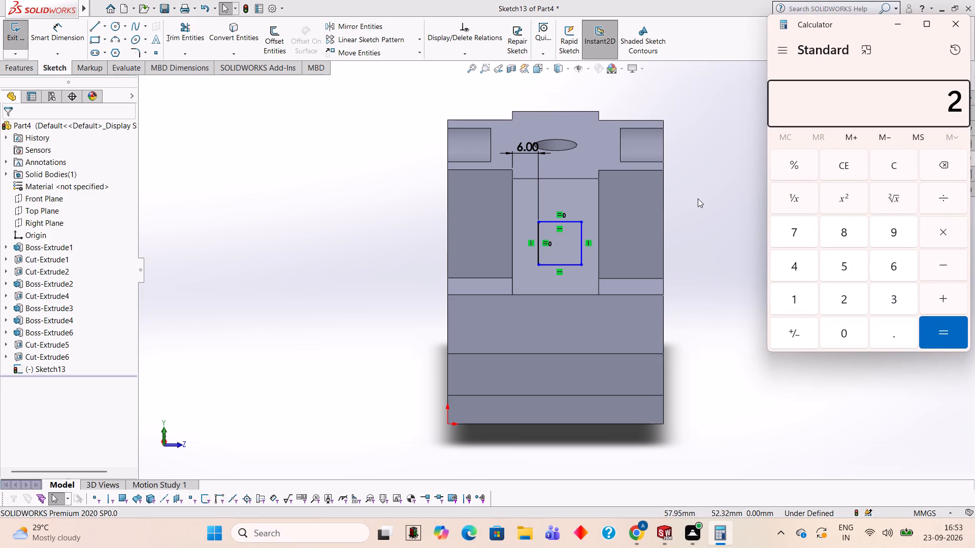
{"action": "key", "text": "6"}
{"action": "type", "text": "/2"}
{"action": "key", "text": "Return"}
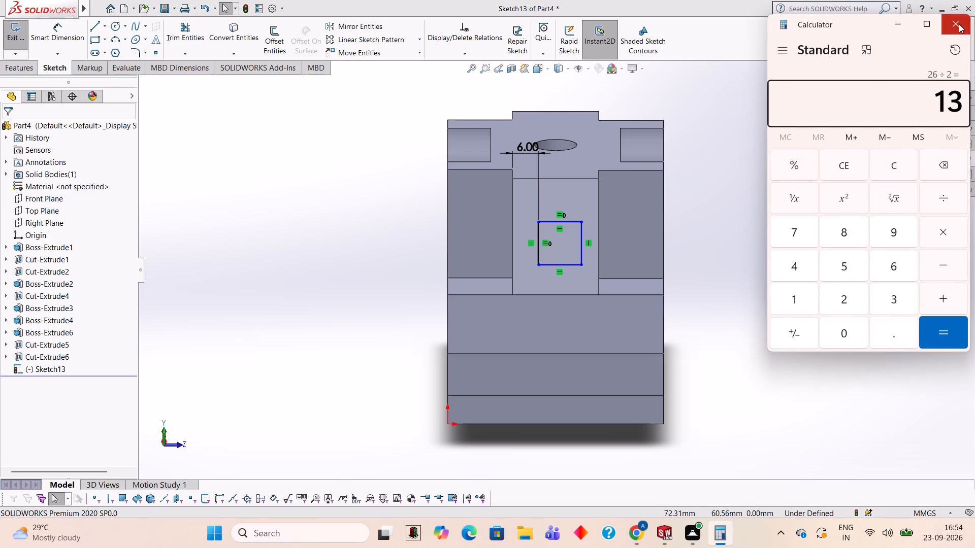
{"action": "left_click", "coordinate": [959, 24]}
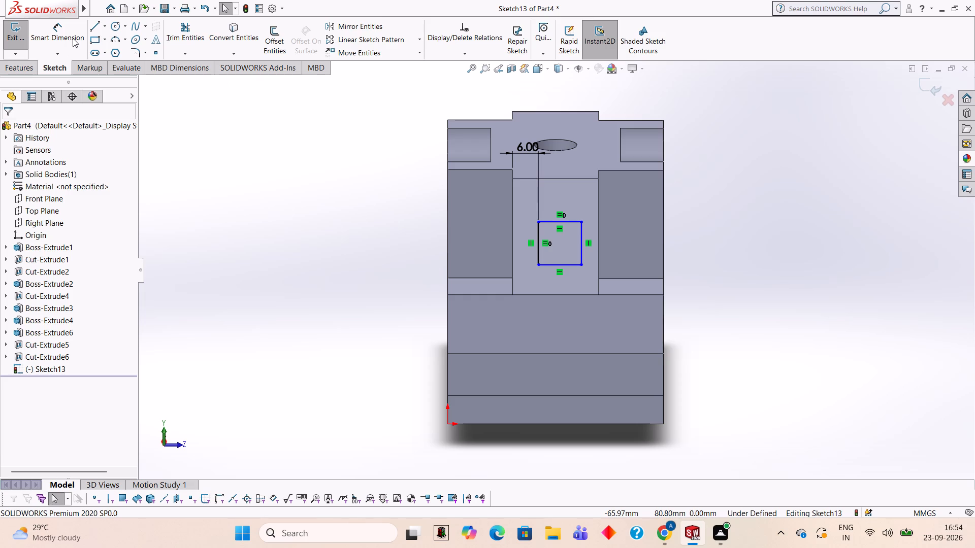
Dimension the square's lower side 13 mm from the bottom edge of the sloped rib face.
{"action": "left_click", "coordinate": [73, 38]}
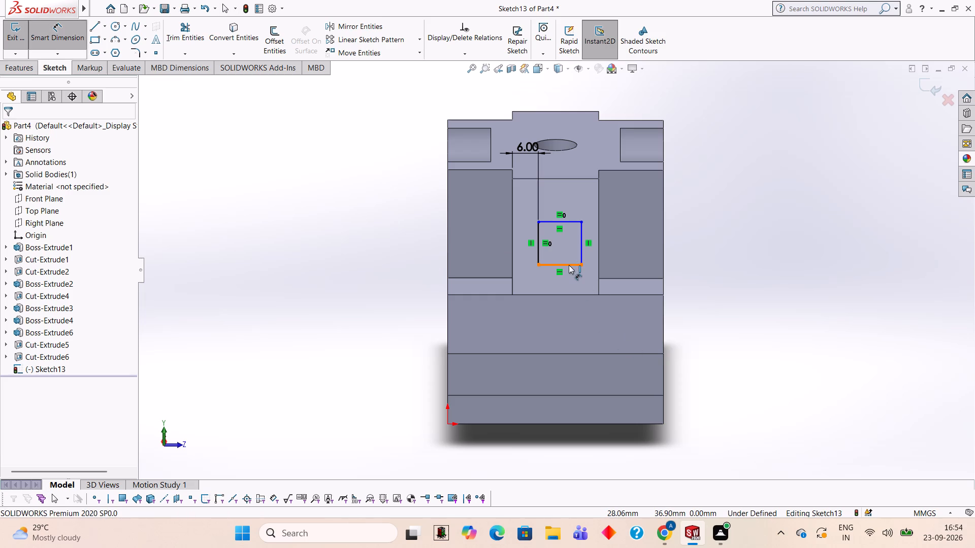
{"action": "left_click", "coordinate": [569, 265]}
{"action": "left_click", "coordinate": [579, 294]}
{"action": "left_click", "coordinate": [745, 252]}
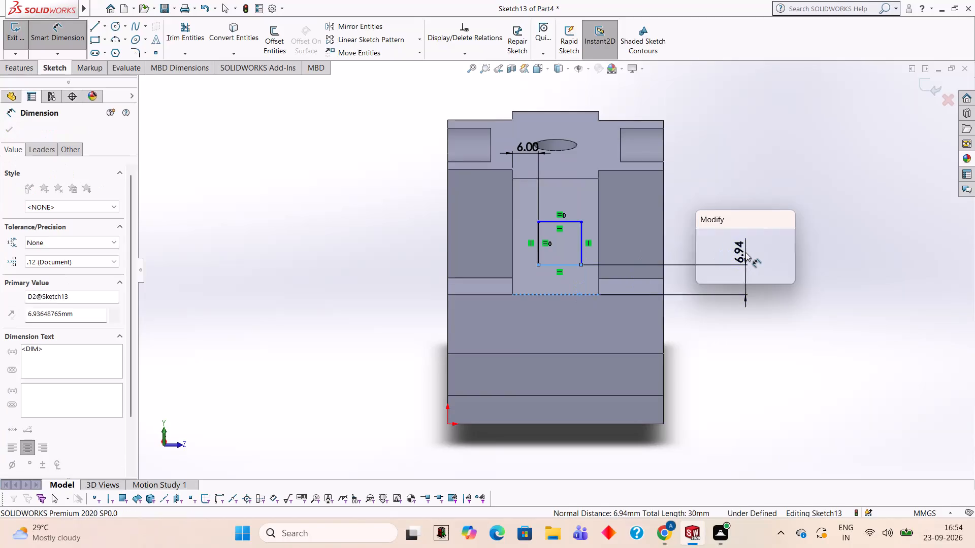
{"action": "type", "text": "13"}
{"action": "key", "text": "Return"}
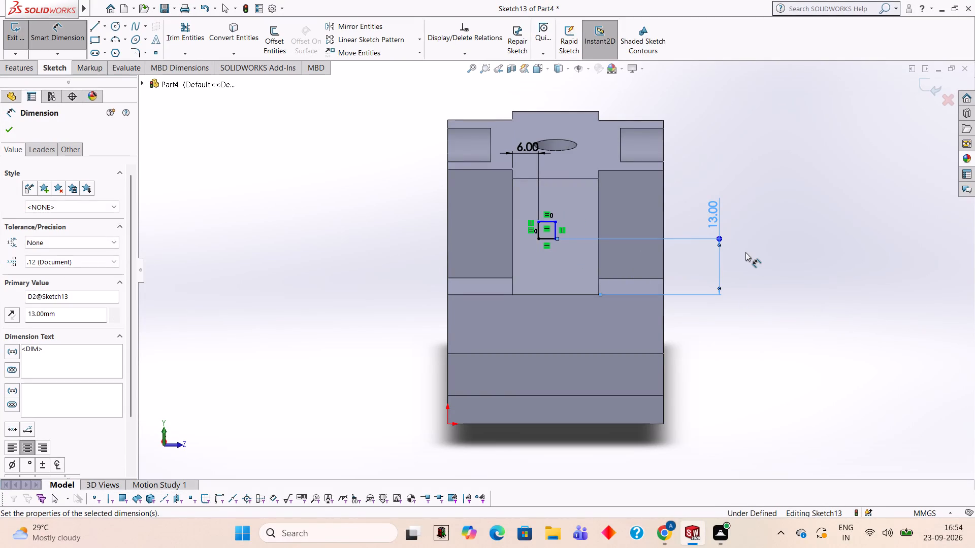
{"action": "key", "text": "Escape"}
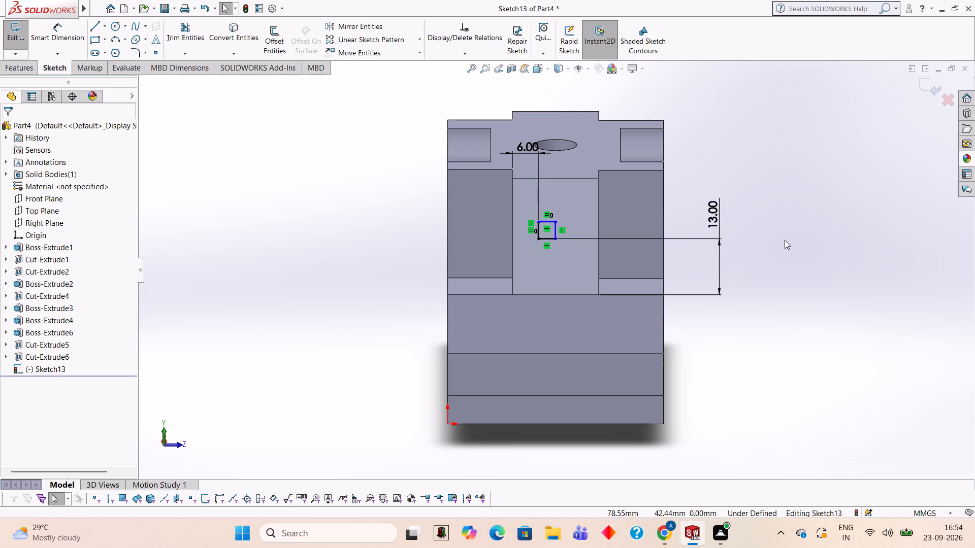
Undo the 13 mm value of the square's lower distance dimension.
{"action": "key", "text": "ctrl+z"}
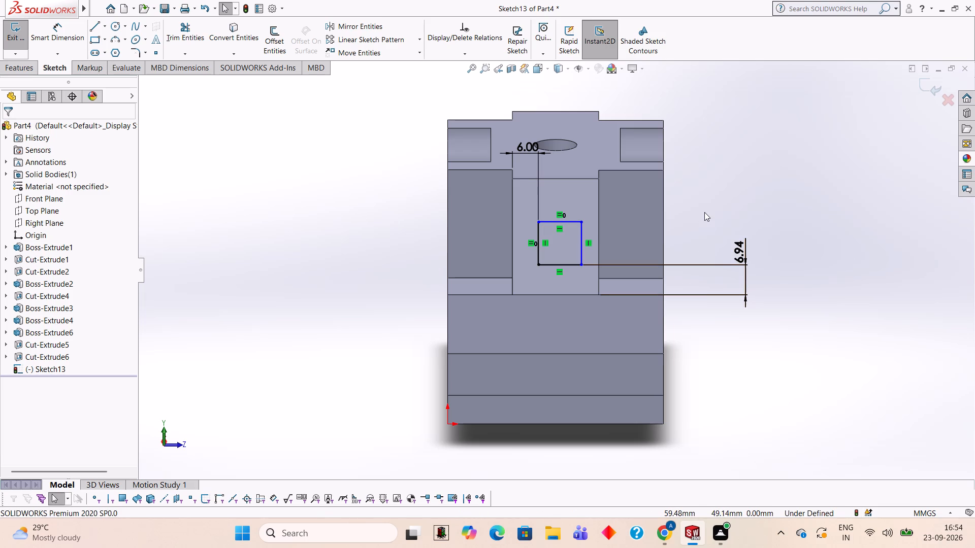
Switch to Calculator and divide 13 by 2.
{"action": "type", "text": "13/2"}
{"action": "key", "text": "Return"}
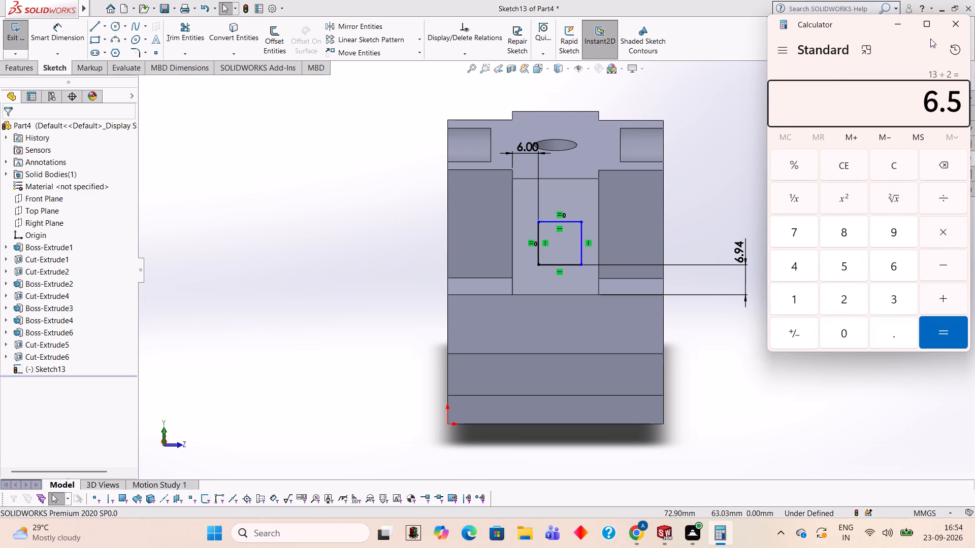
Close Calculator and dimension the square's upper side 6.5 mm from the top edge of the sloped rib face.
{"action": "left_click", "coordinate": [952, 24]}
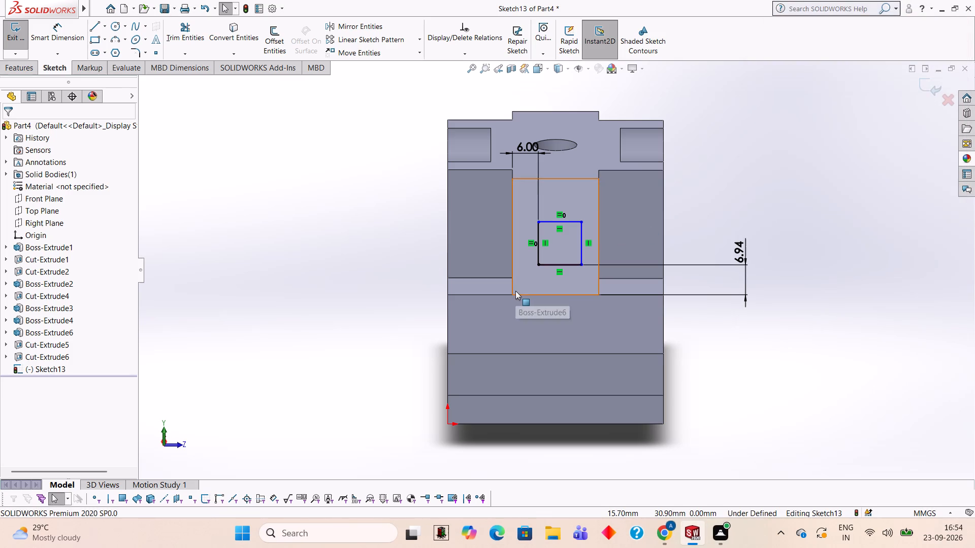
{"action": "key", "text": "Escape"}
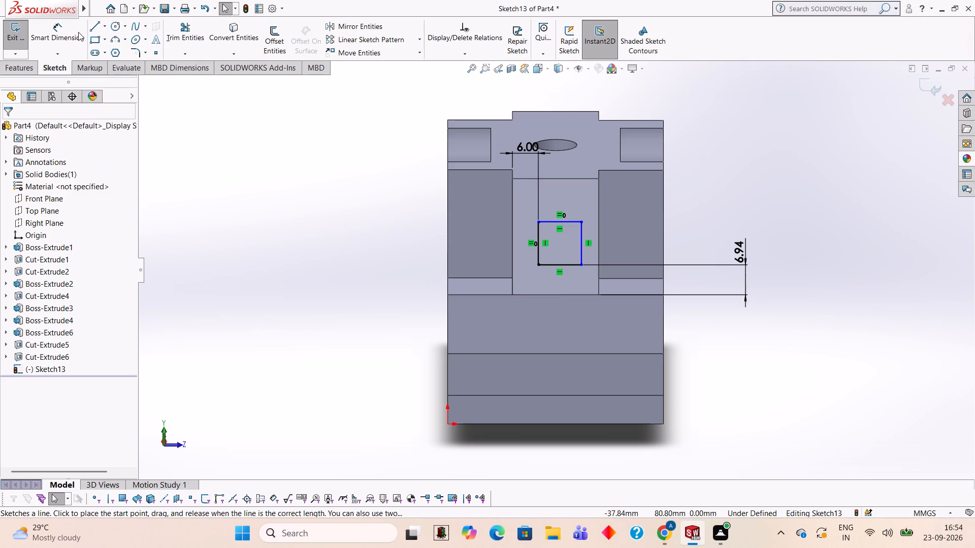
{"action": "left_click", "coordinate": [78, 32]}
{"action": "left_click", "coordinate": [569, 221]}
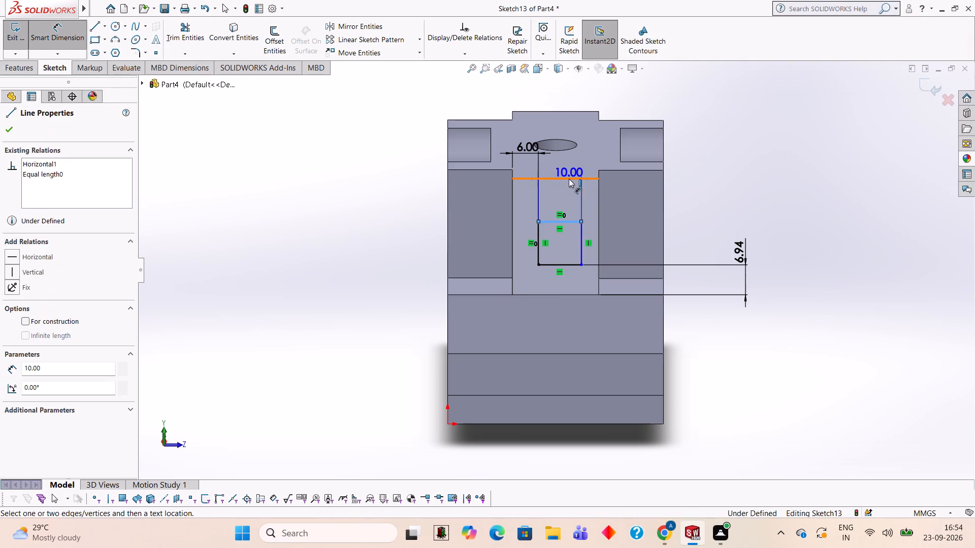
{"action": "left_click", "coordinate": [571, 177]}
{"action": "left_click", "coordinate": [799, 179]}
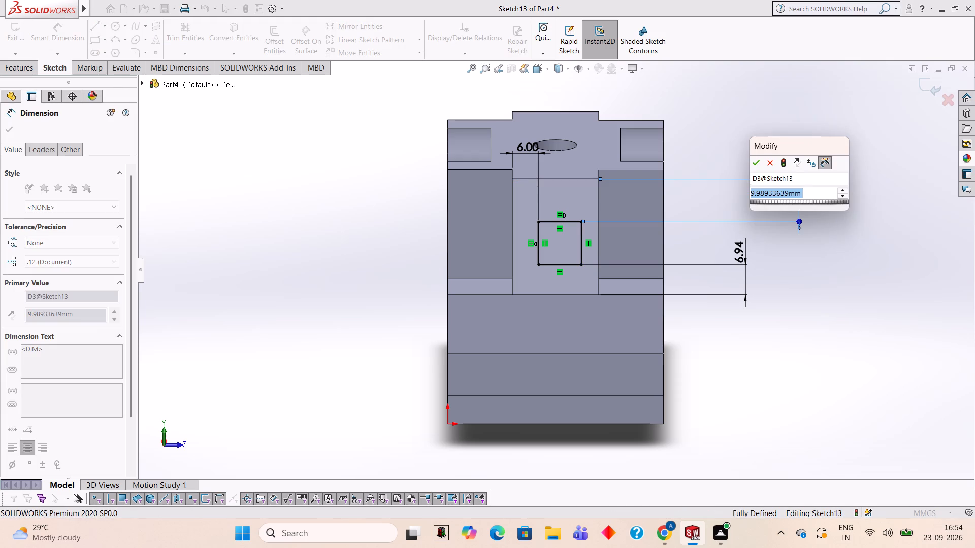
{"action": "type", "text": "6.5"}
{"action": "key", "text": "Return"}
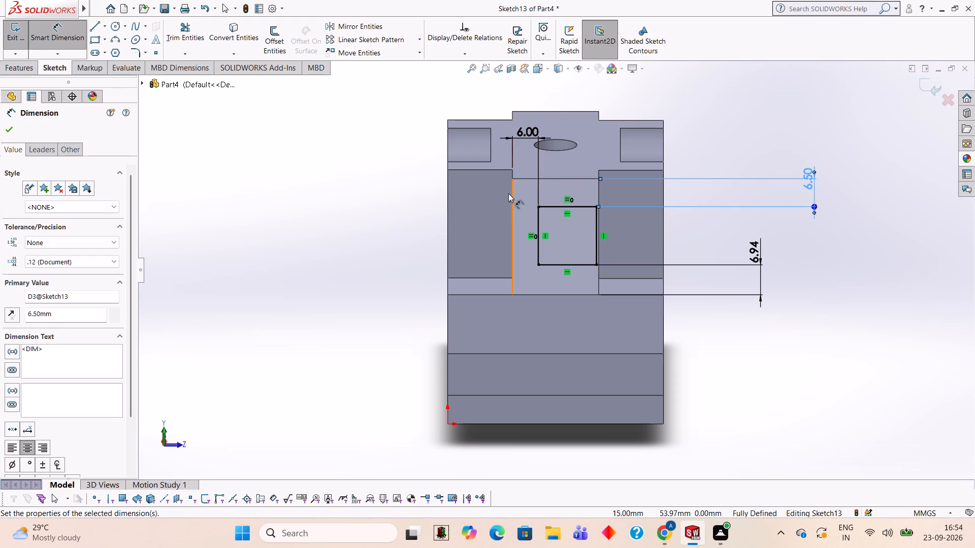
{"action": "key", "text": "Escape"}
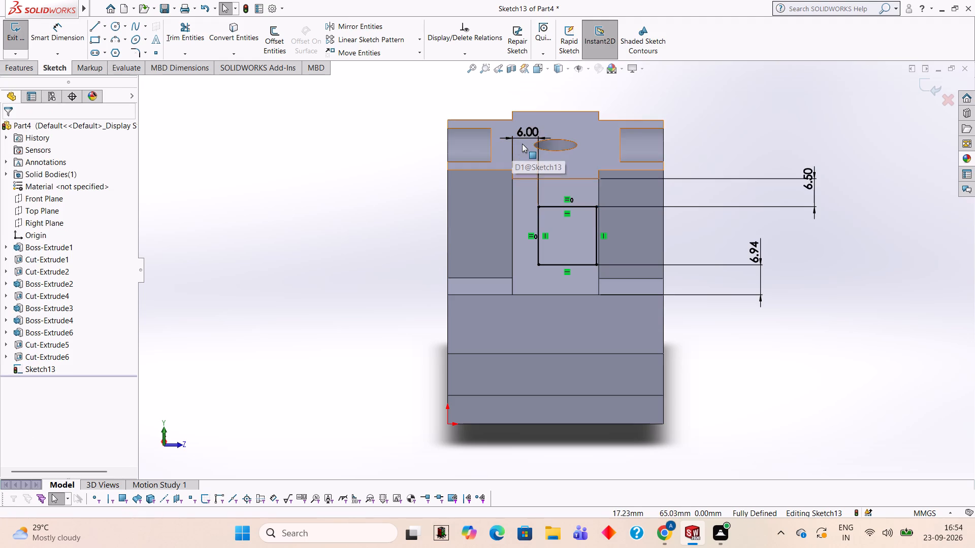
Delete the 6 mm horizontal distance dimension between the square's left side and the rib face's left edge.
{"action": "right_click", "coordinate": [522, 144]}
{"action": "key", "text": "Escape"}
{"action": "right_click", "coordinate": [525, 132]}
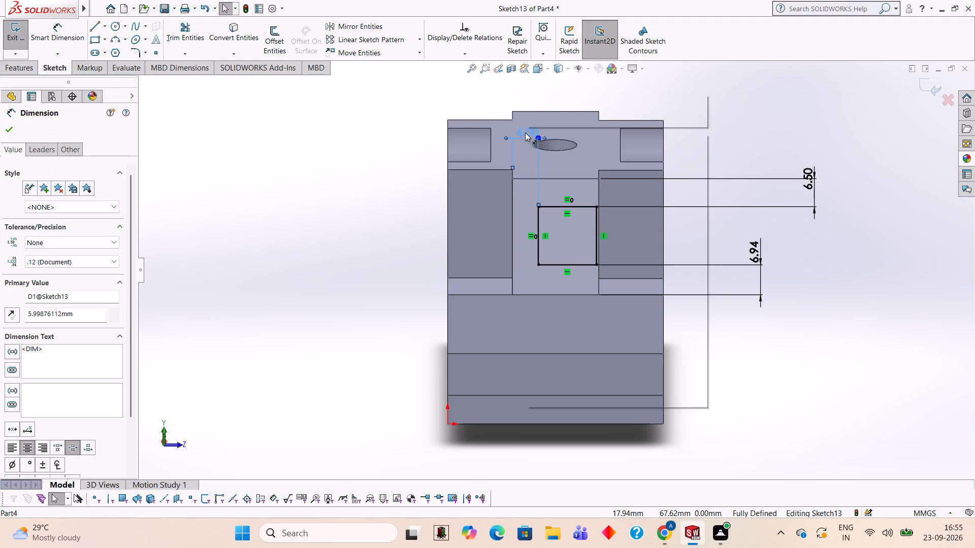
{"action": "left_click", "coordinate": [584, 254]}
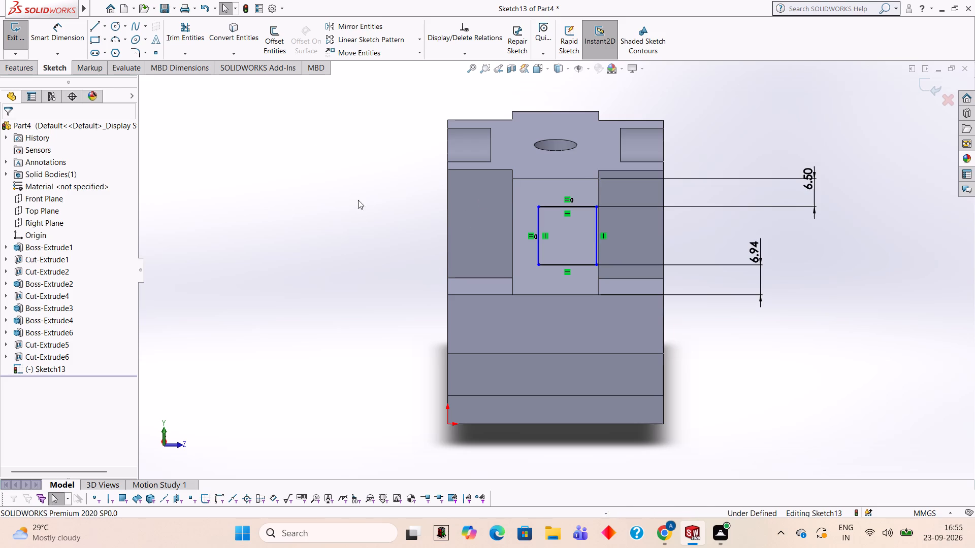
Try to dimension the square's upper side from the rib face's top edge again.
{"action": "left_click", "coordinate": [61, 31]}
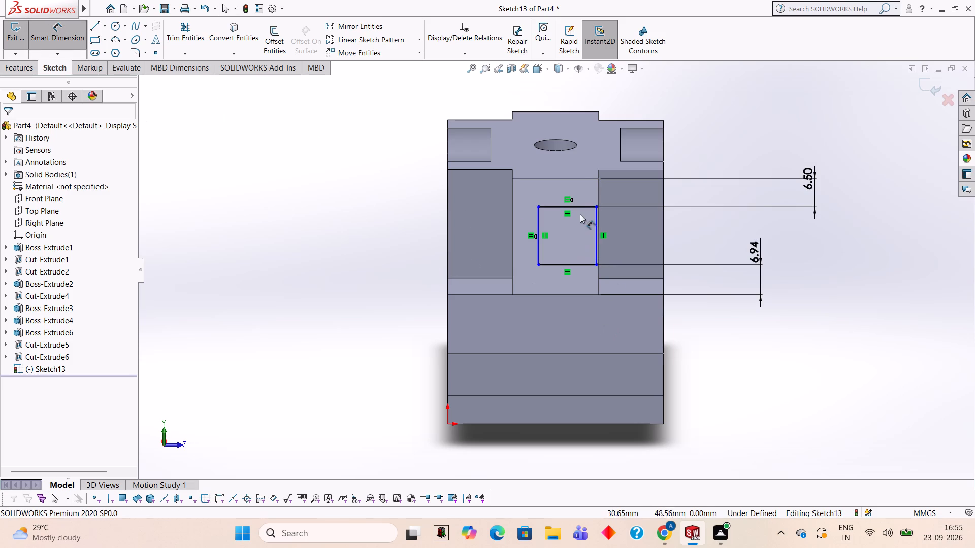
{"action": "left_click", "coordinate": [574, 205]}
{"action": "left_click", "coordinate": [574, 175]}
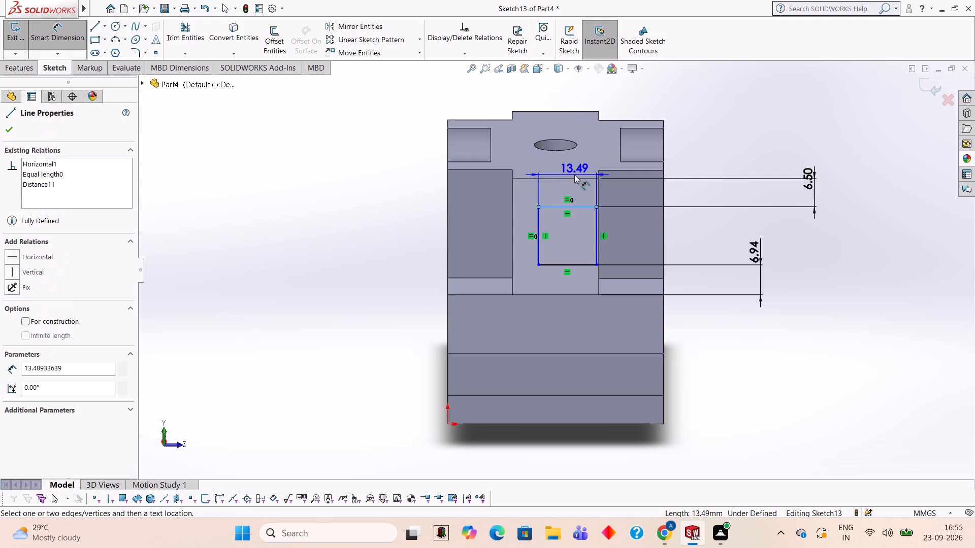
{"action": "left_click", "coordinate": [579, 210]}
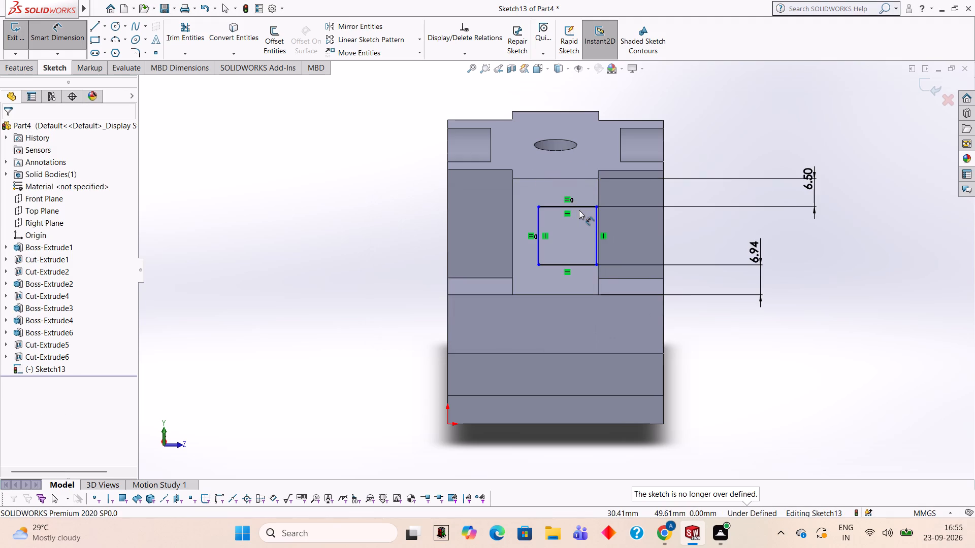
Undo the recent dimension edits back to the square with no position dimensions on the rib face.
{"action": "key", "text": "ctrl+z"}
{"action": "key", "text": "ctrl+z"}
{"action": "key", "text": "ctrl+z"}
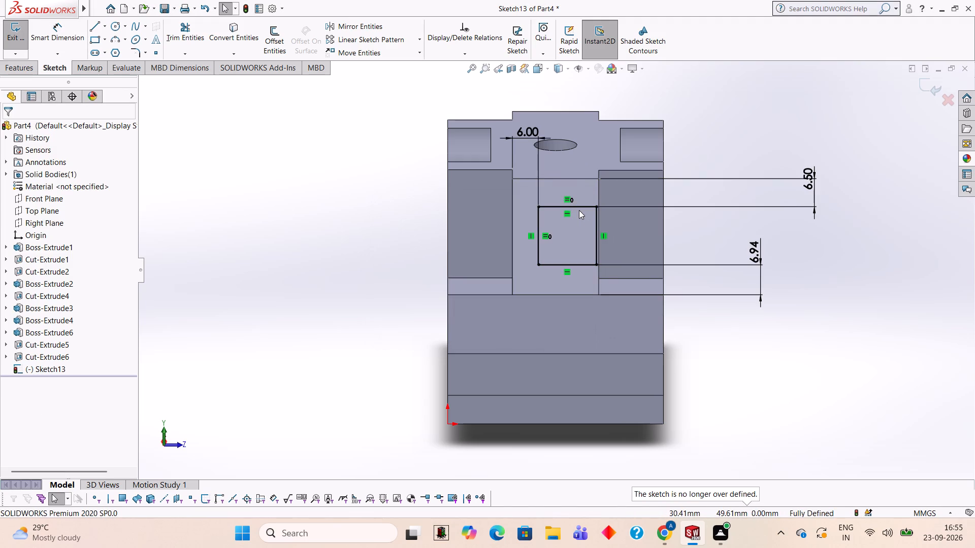
{"action": "key", "text": "ctrl+z"}
{"action": "key", "text": "ctrl+z"}
{"action": "key", "text": "ctrl+z"}
{"action": "key", "text": "ctrl+z"}
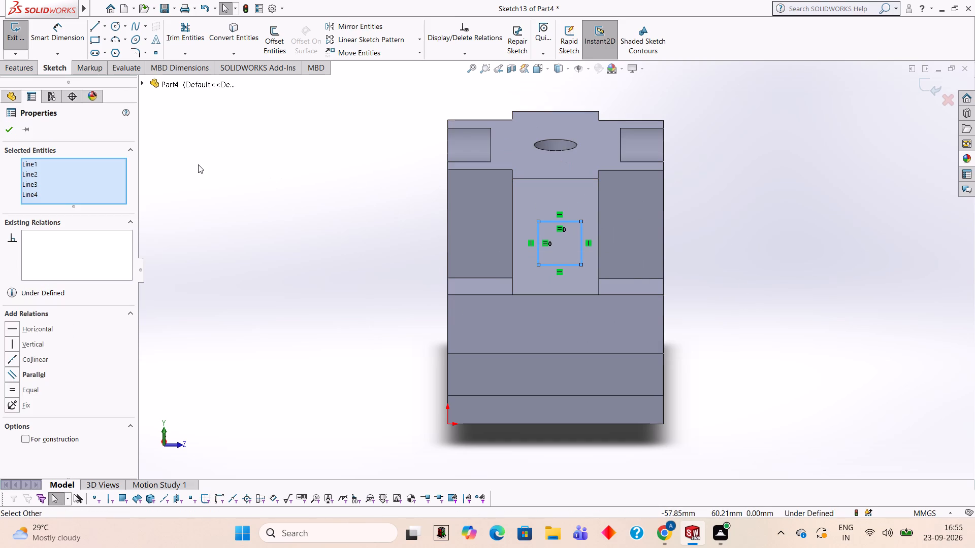
Dimension the square's right side 5 mm from the right edge of the sloped rib face.
{"action": "left_click", "coordinate": [77, 36]}
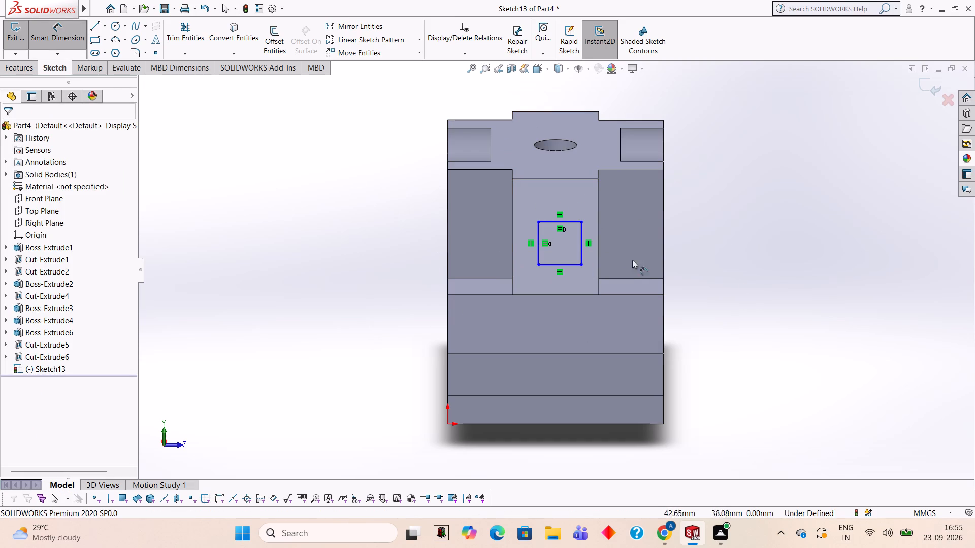
{"action": "left_click", "coordinate": [582, 236]}
{"action": "left_click", "coordinate": [598, 236]}
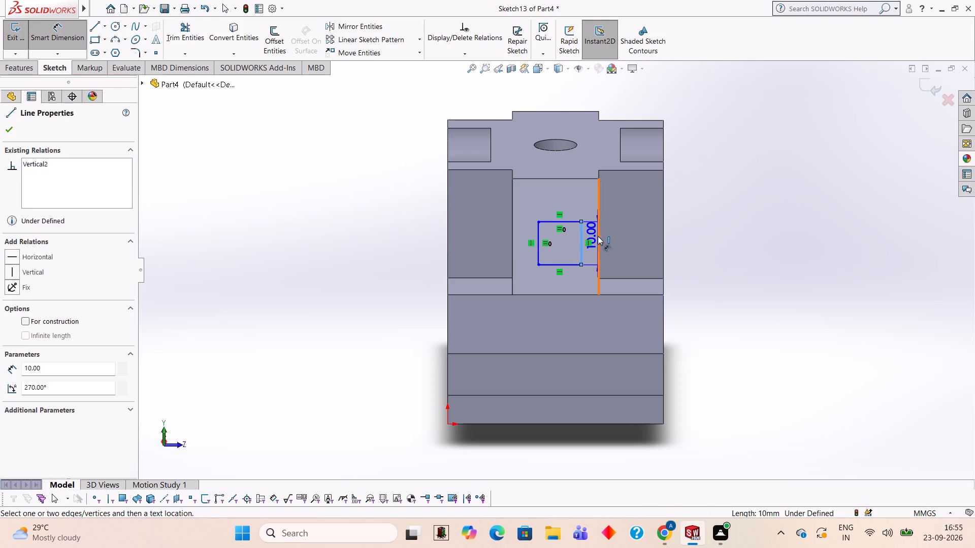
{"action": "left_click", "coordinate": [583, 132]}
{"action": "key", "text": "5"}
{"action": "key", "text": "Return"}
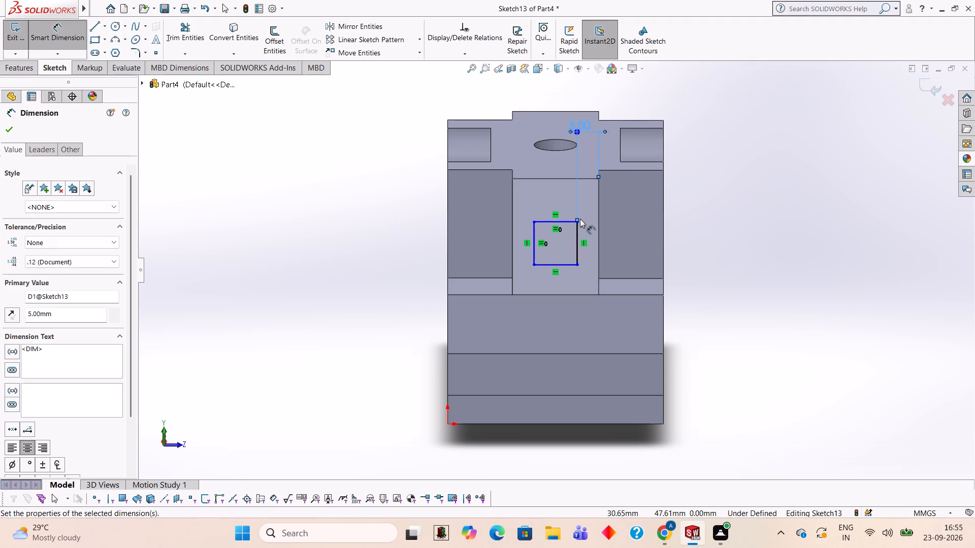
{"action": "key", "text": "Escape"}
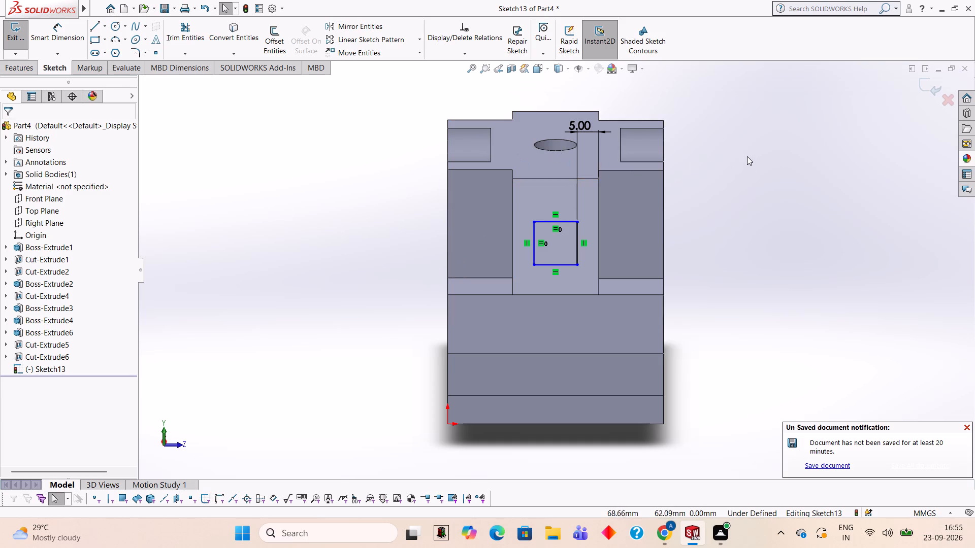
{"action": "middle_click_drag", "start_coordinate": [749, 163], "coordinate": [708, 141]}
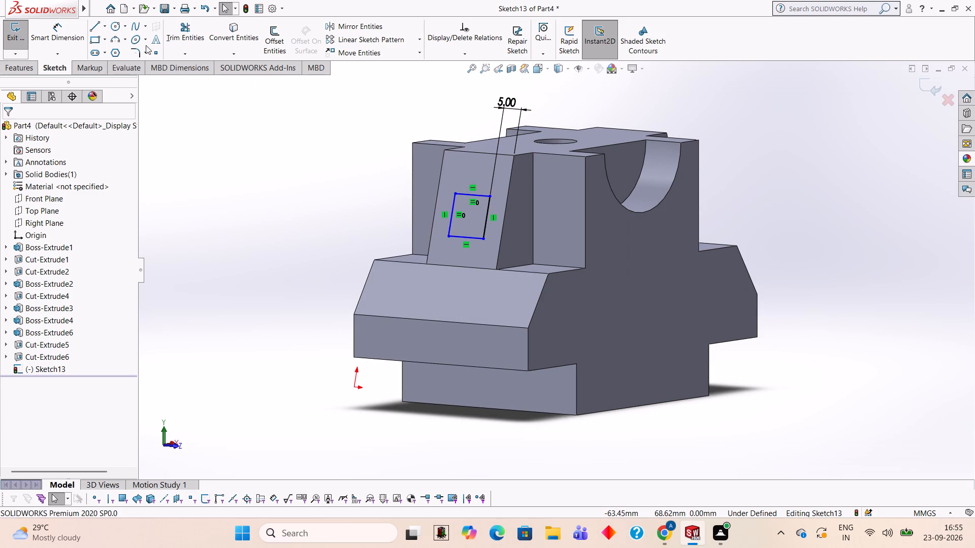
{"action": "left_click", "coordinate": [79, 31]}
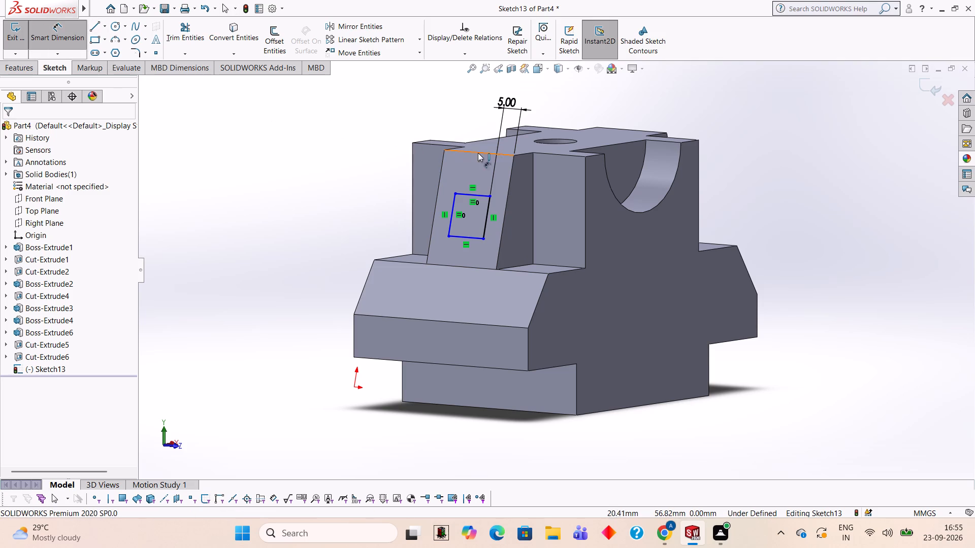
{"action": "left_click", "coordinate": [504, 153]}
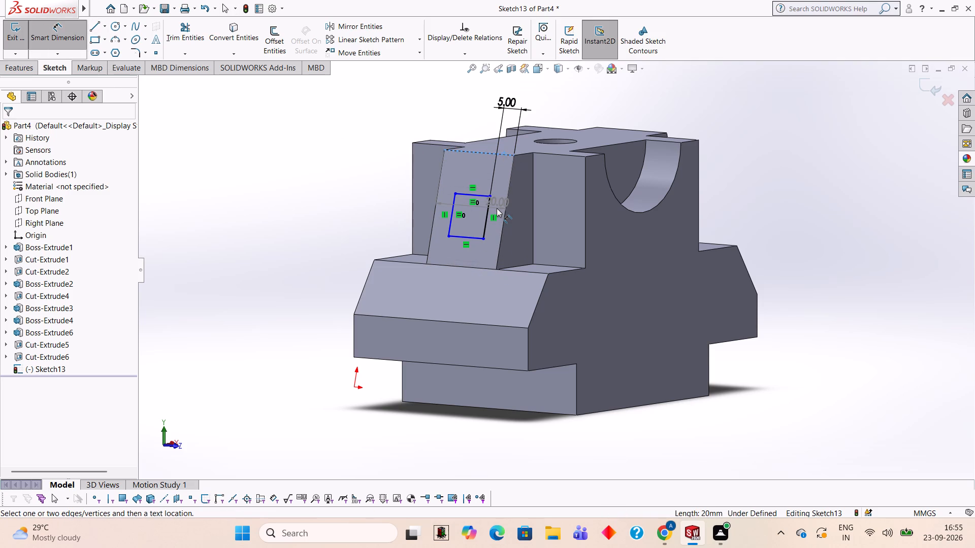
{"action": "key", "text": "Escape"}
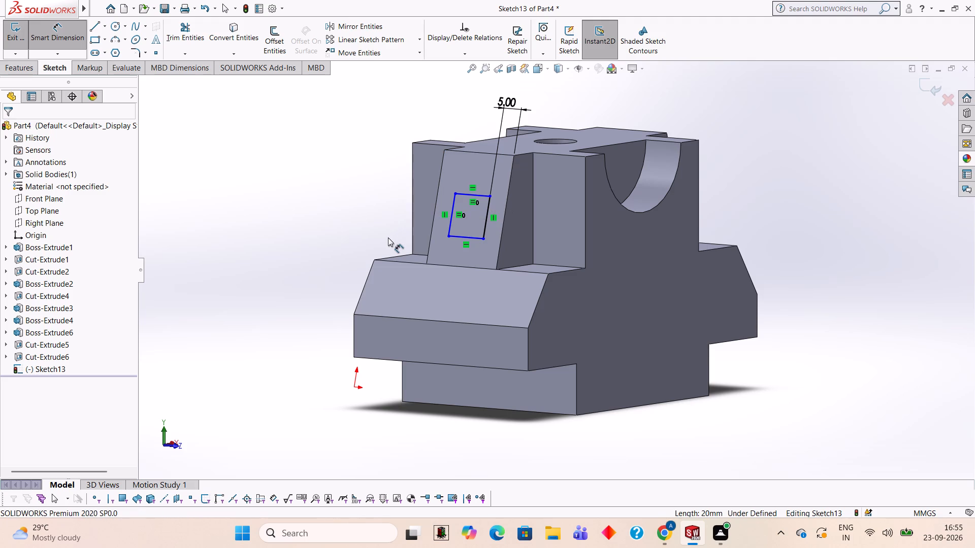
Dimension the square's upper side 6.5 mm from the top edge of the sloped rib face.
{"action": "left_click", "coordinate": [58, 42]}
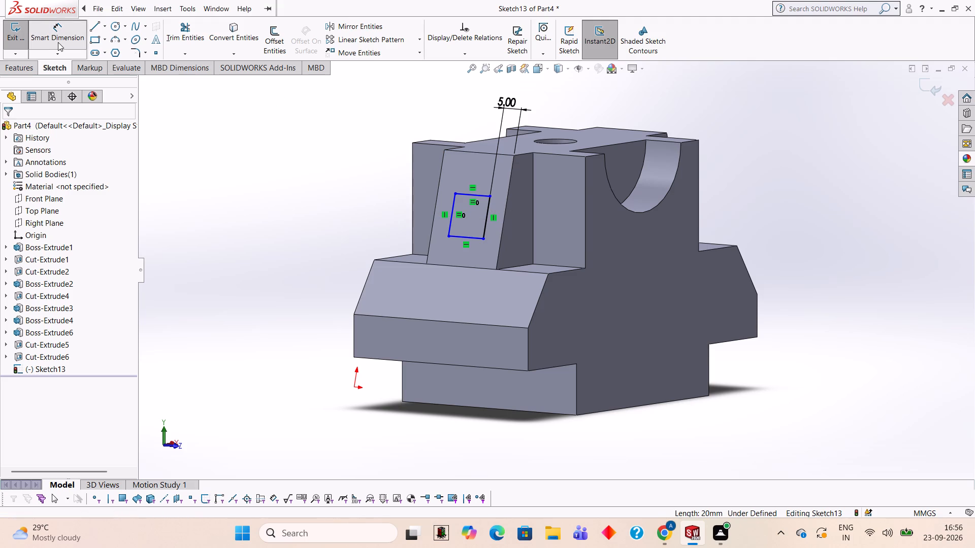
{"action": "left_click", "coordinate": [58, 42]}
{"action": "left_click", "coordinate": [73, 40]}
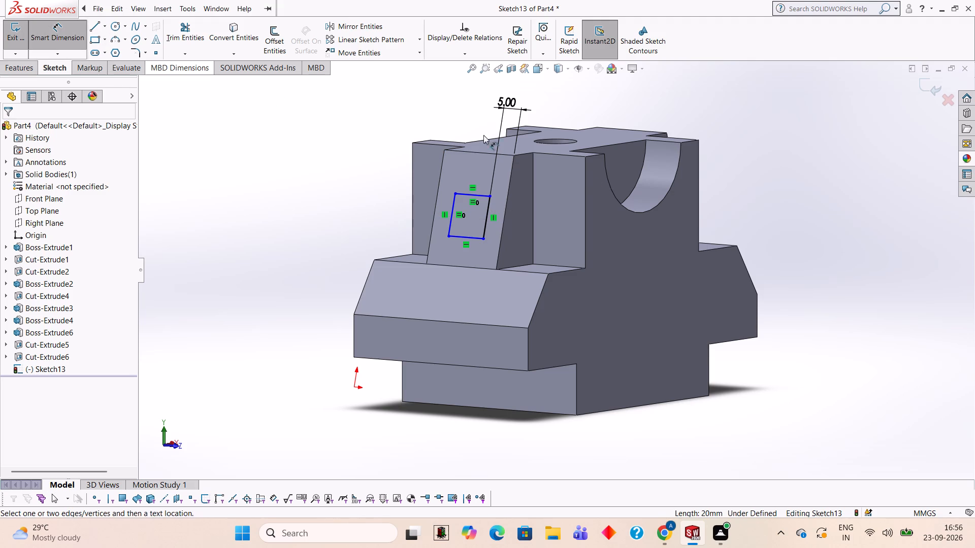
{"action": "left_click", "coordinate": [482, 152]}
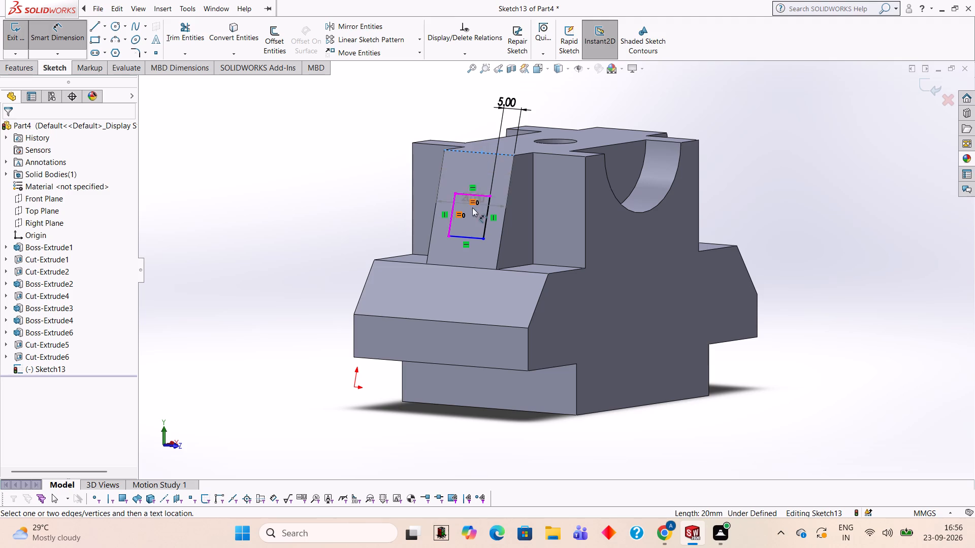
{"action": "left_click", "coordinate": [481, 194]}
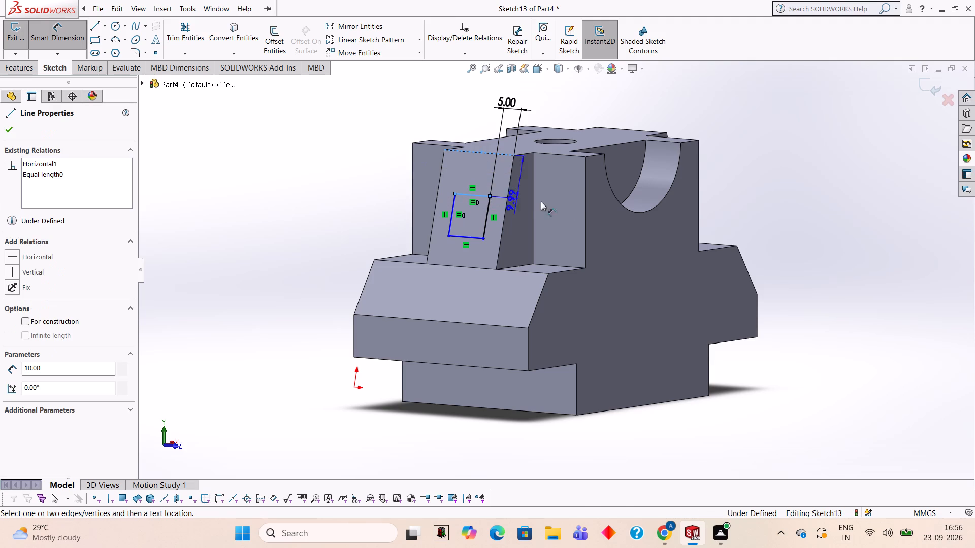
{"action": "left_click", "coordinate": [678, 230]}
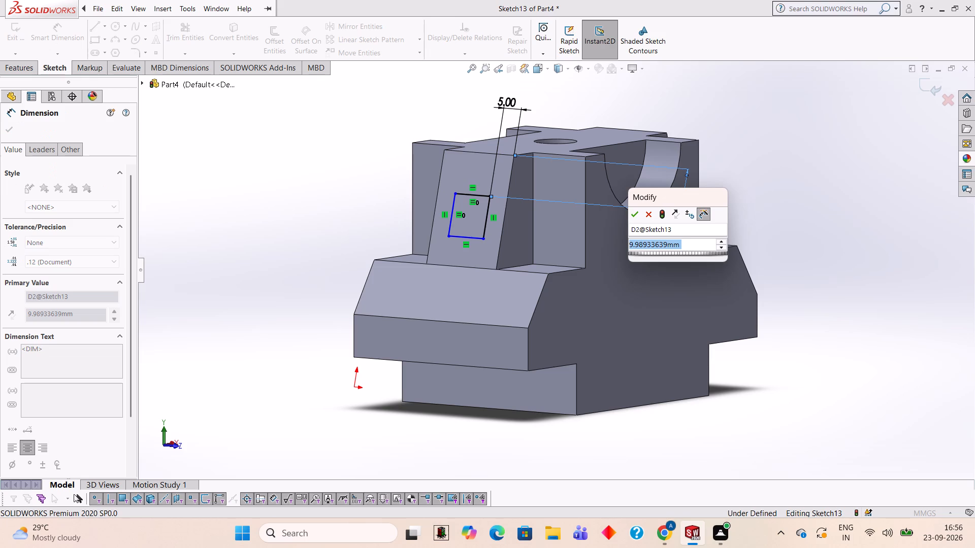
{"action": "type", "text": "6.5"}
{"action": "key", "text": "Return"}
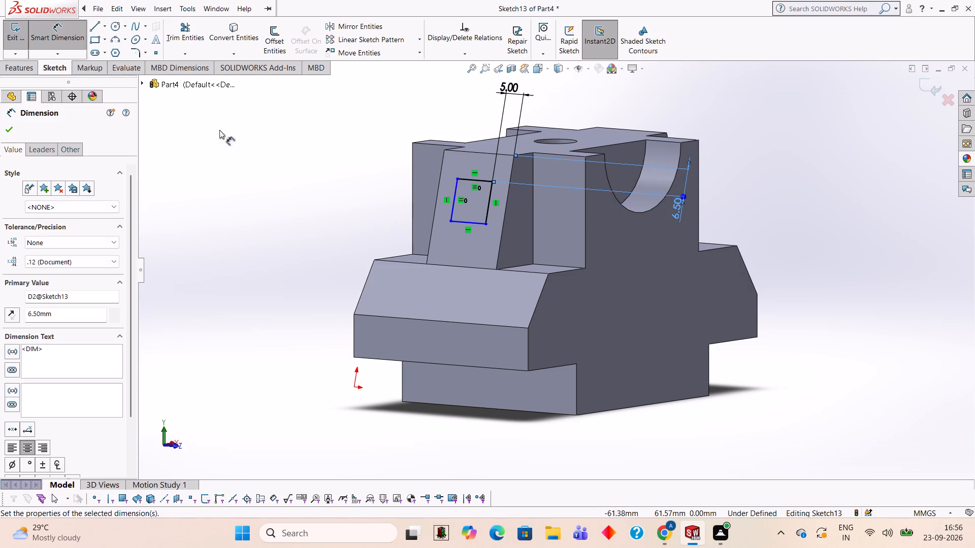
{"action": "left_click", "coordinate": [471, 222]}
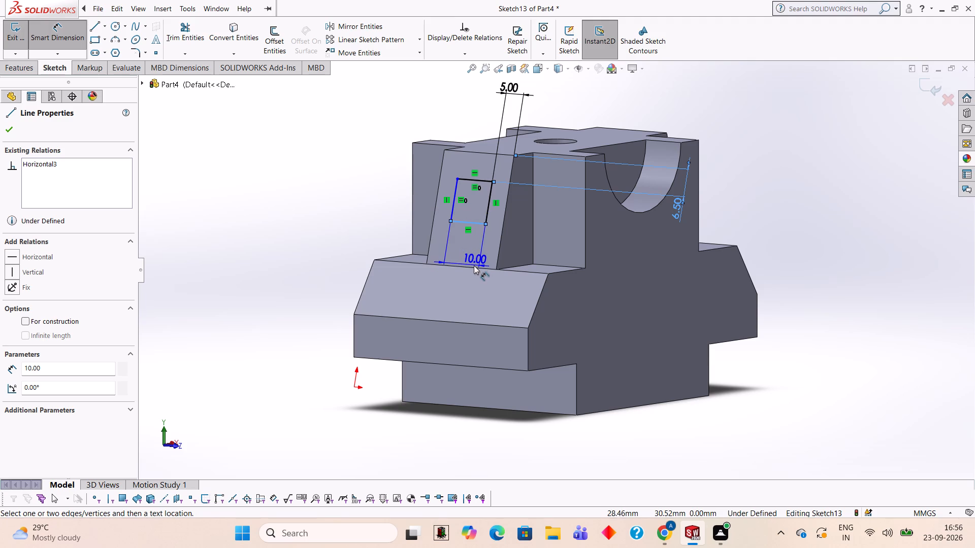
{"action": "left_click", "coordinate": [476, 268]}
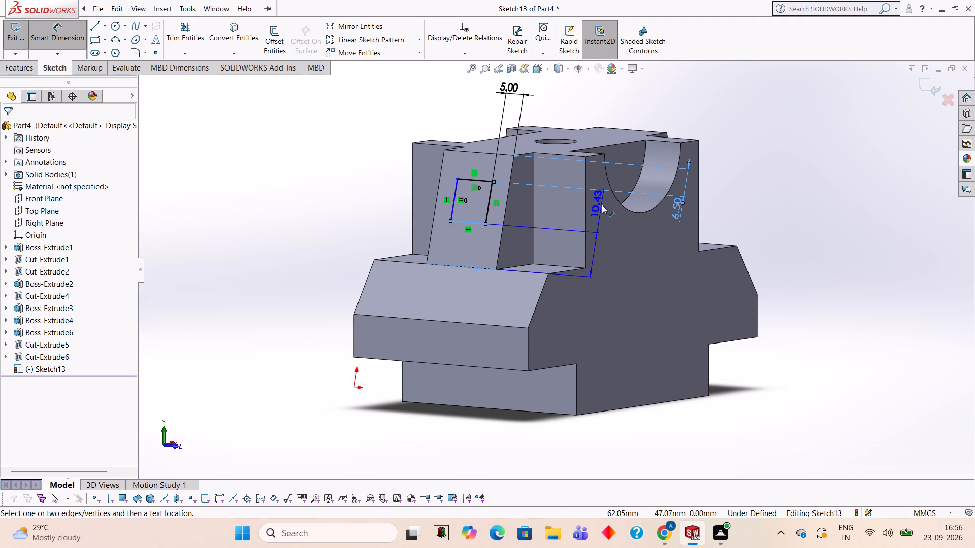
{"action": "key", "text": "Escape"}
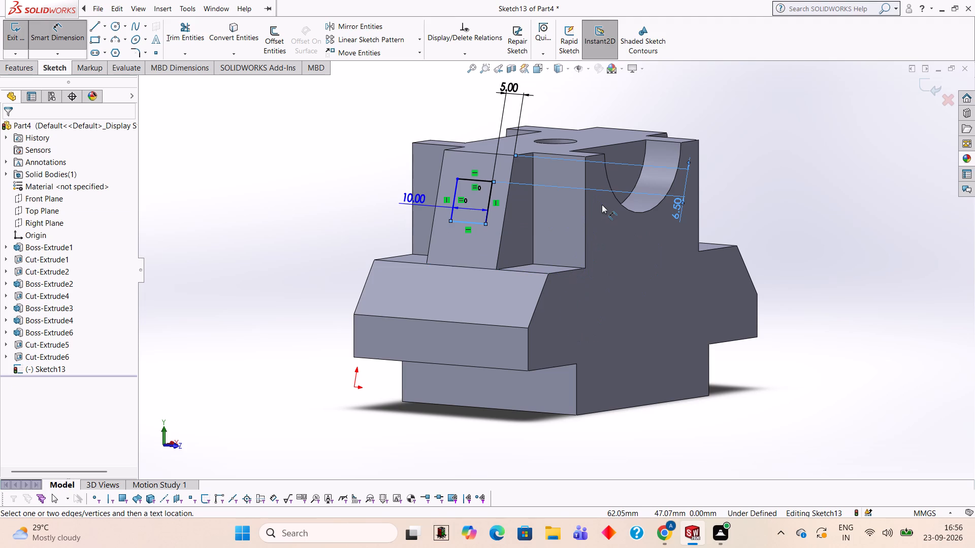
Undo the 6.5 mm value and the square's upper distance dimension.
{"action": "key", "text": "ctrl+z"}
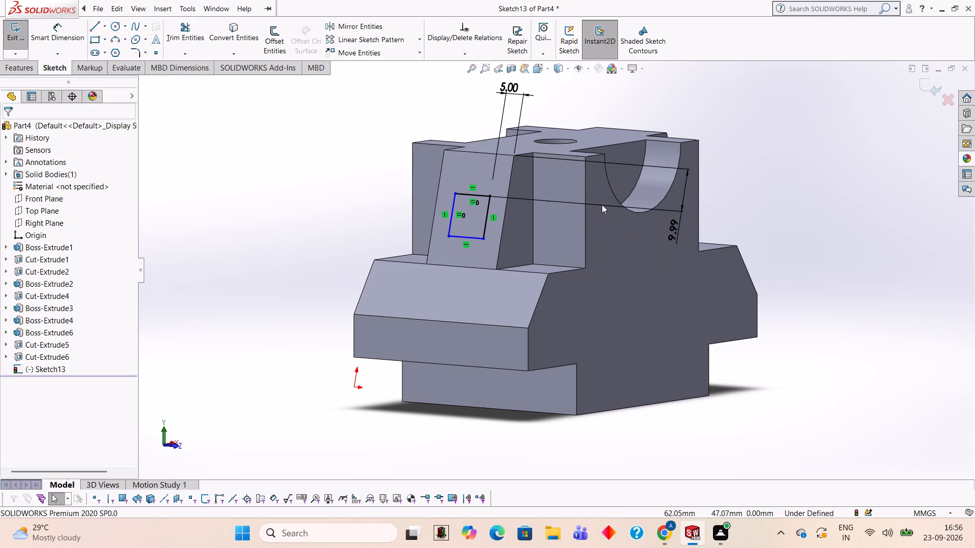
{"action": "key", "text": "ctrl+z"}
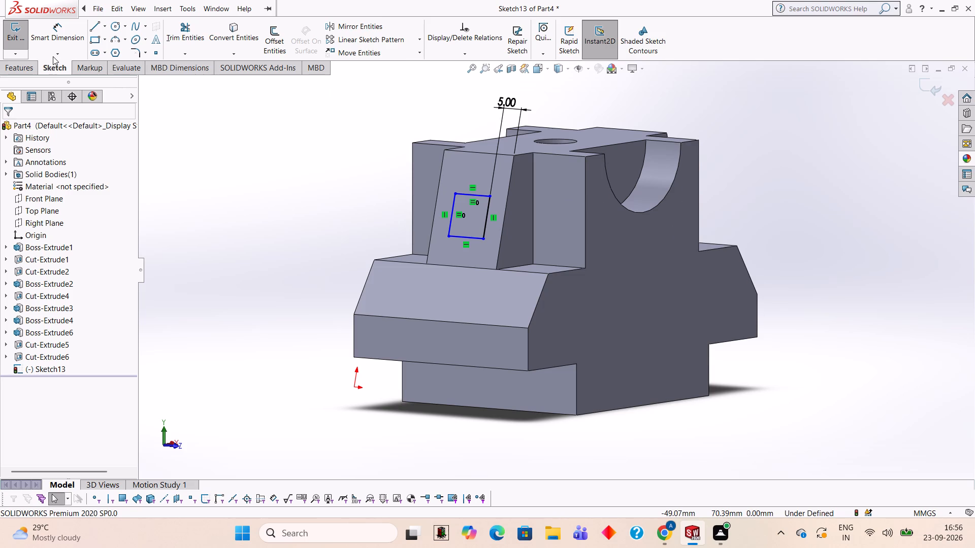
Dimension the square's upper side 13 mm from the top edge of the sloped rib face.
{"action": "left_click", "coordinate": [66, 34]}
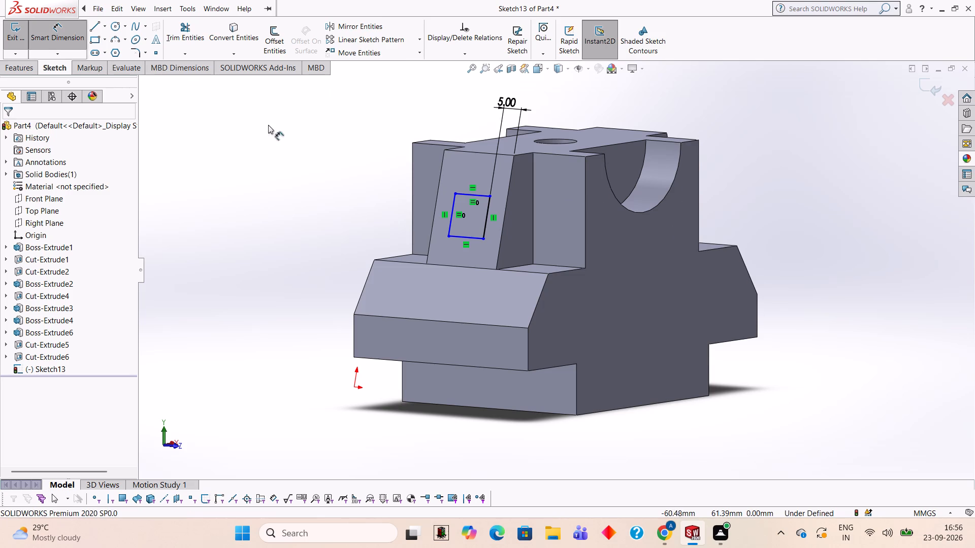
{"action": "left_click", "coordinate": [472, 152]}
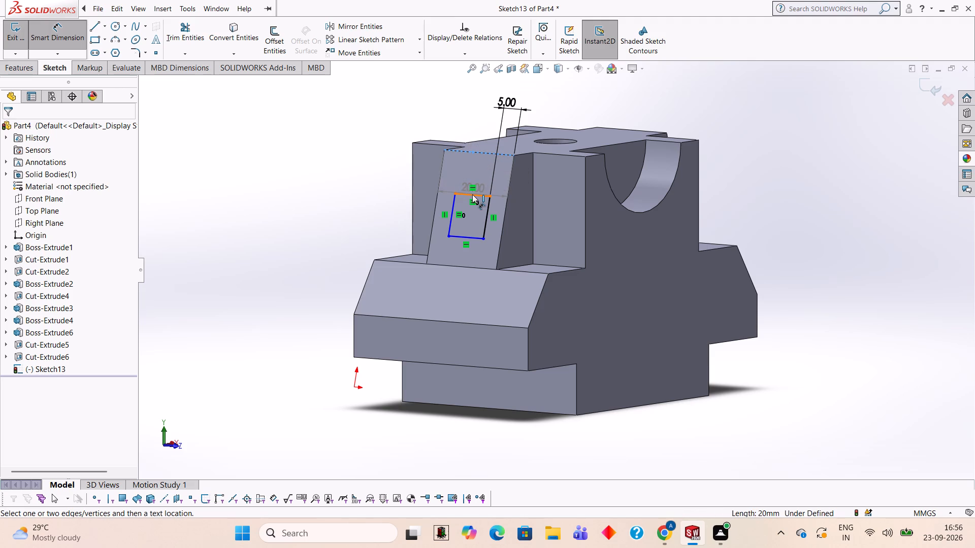
{"action": "left_click", "coordinate": [472, 194]}
{"action": "left_click", "coordinate": [675, 232]}
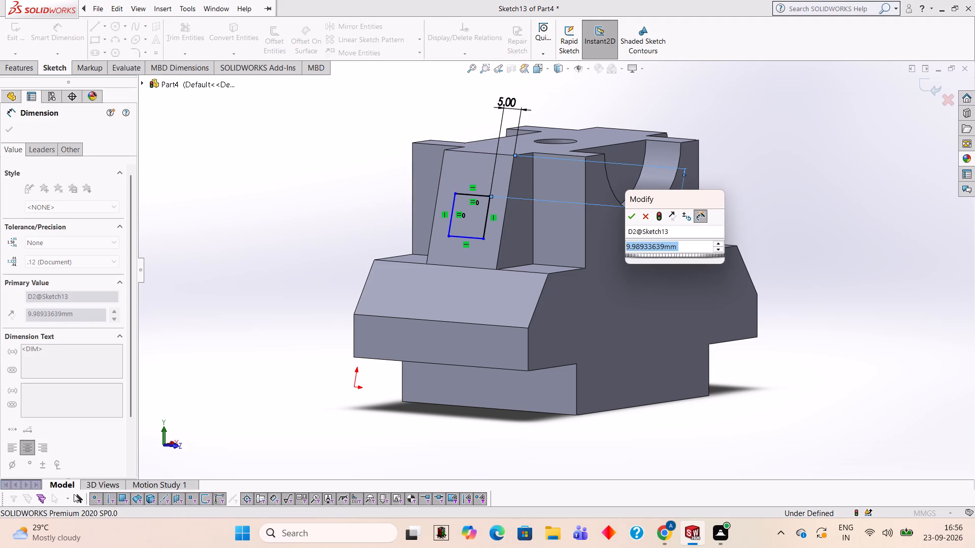
{"action": "type", "text": "13"}
{"action": "key", "text": "Return"}
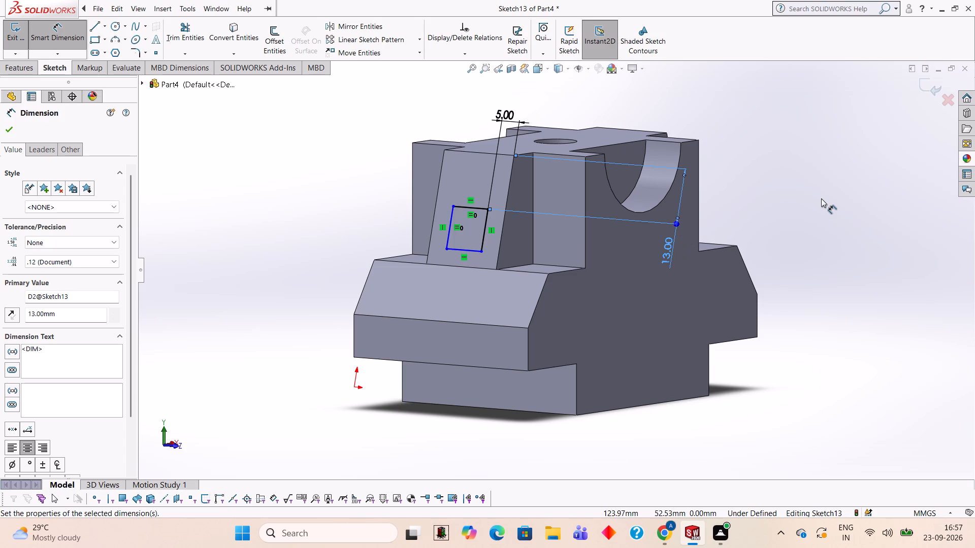
{"action": "key", "text": "Escape"}
Cut-extrude the square sketch on the rib face to a blind depth of 15 mm.
{"action": "middle_click_drag", "start_coordinate": [783, 134], "coordinate": [814, 155]}
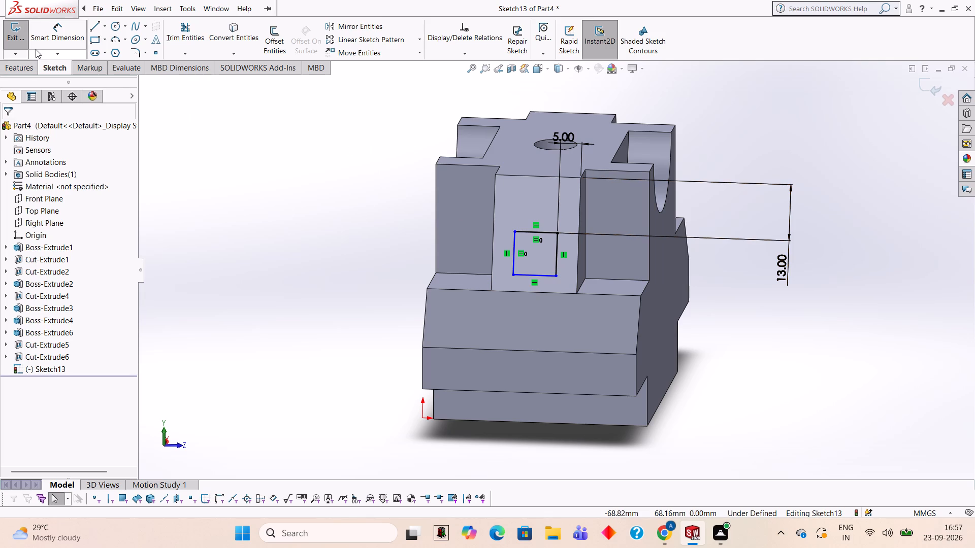
{"action": "middle_click_drag", "start_coordinate": [792, 227], "coordinate": [711, 198]}
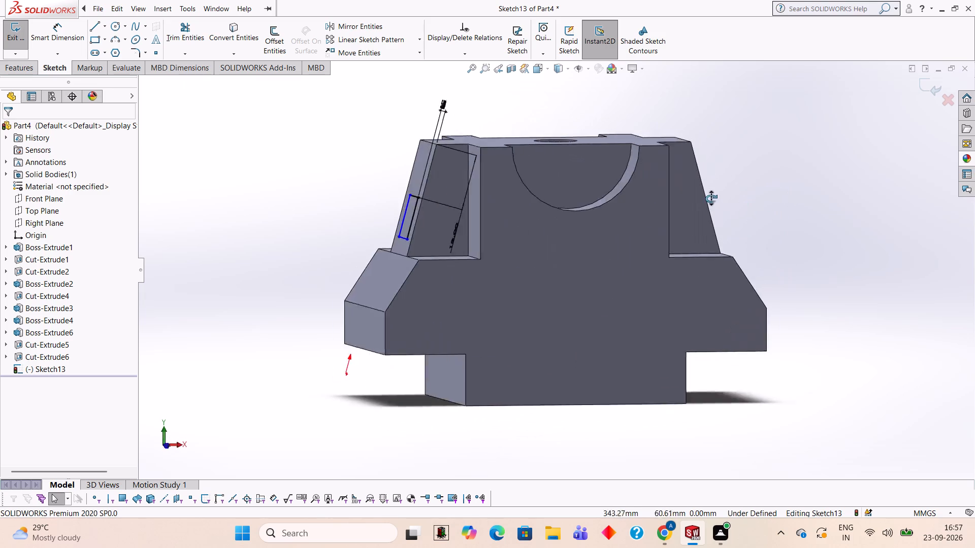
{"action": "middle_click_drag", "start_coordinate": [711, 198], "coordinate": [701, 196]}
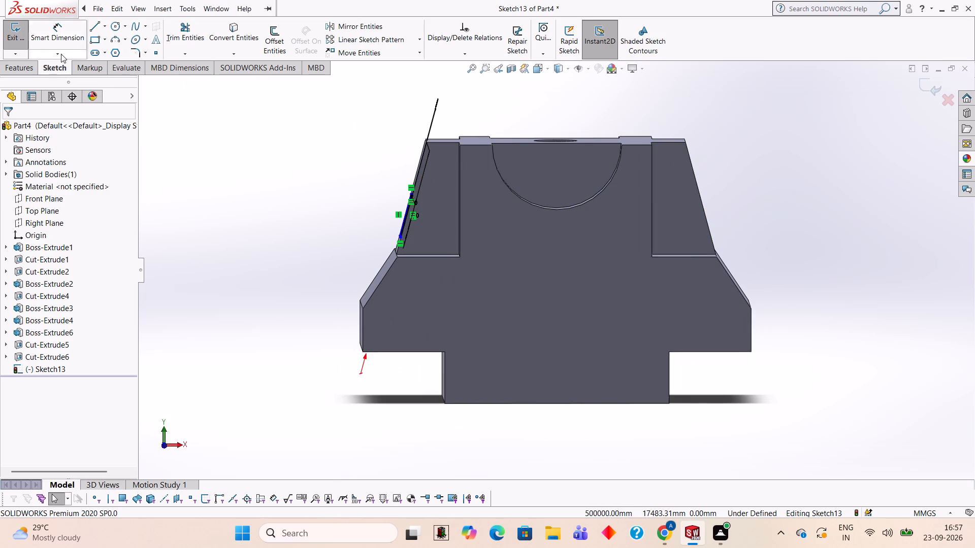
{"action": "left_click", "coordinate": [180, 26]}
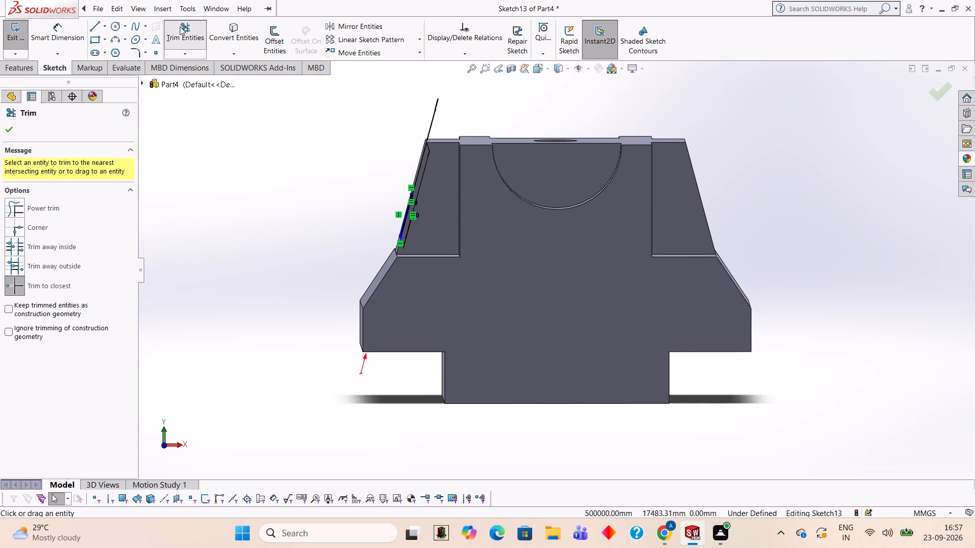
{"action": "middle_click_drag", "start_coordinate": [283, 171], "coordinate": [310, 207]}
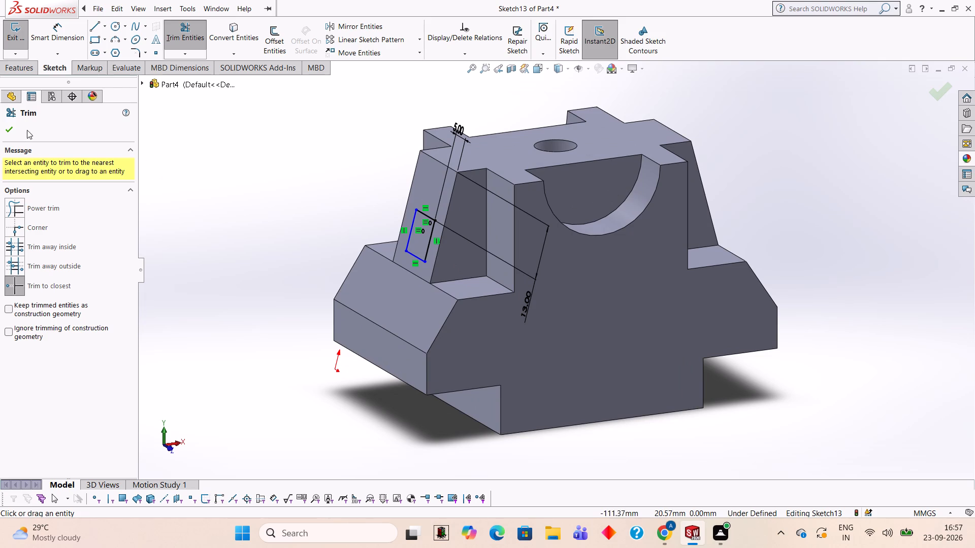
{"action": "left_click", "coordinate": [18, 68]}
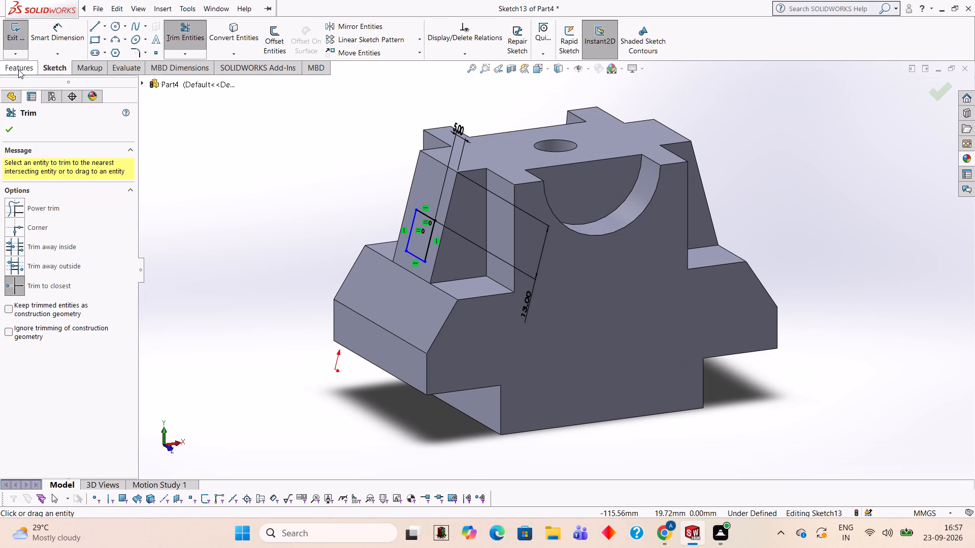
{"action": "left_click", "coordinate": [171, 51]}
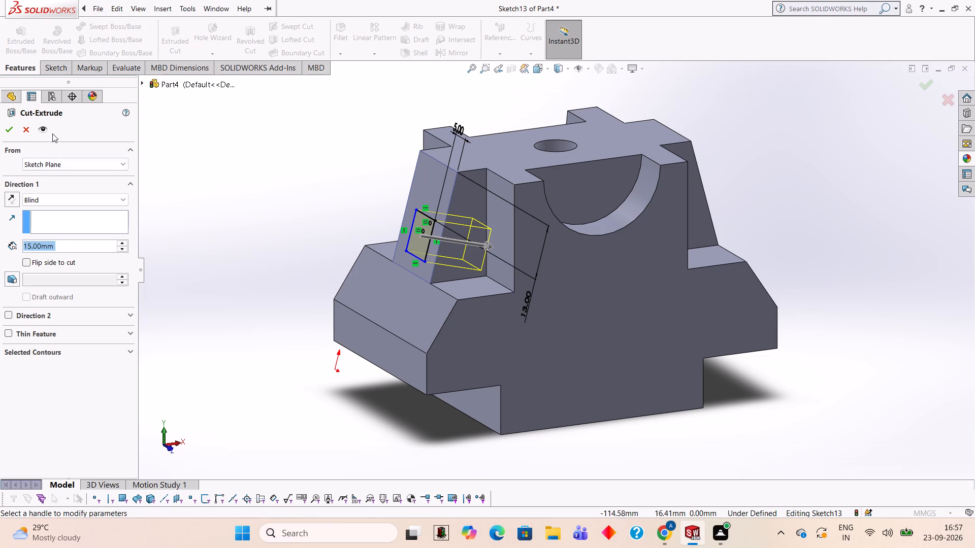
{"action": "left_click", "coordinate": [13, 135]}
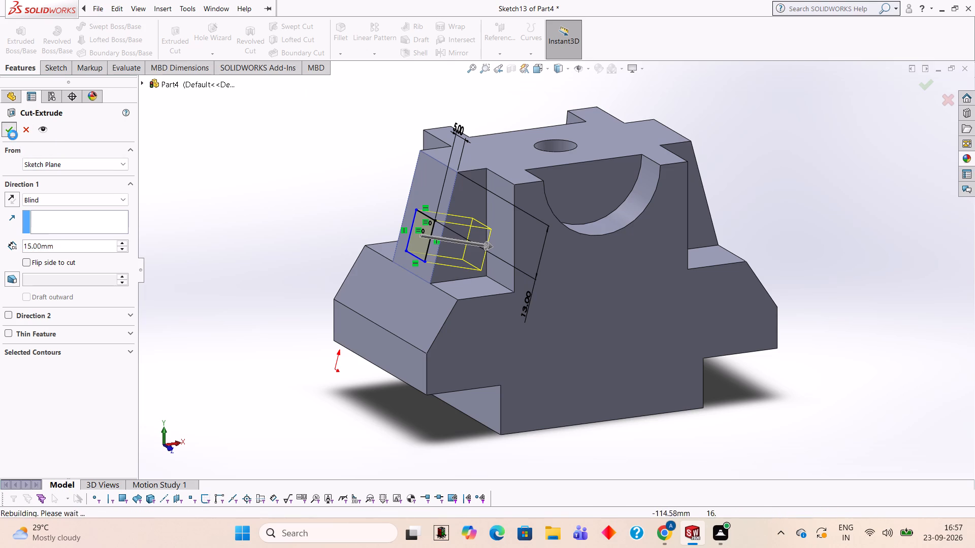
{"action": "left_click", "coordinate": [275, 117]}
Examine the square pocket in the sloped rib face and the surrounding block from several sides.
{"action": "middle_click_drag", "start_coordinate": [232, 154], "coordinate": [259, 201]}
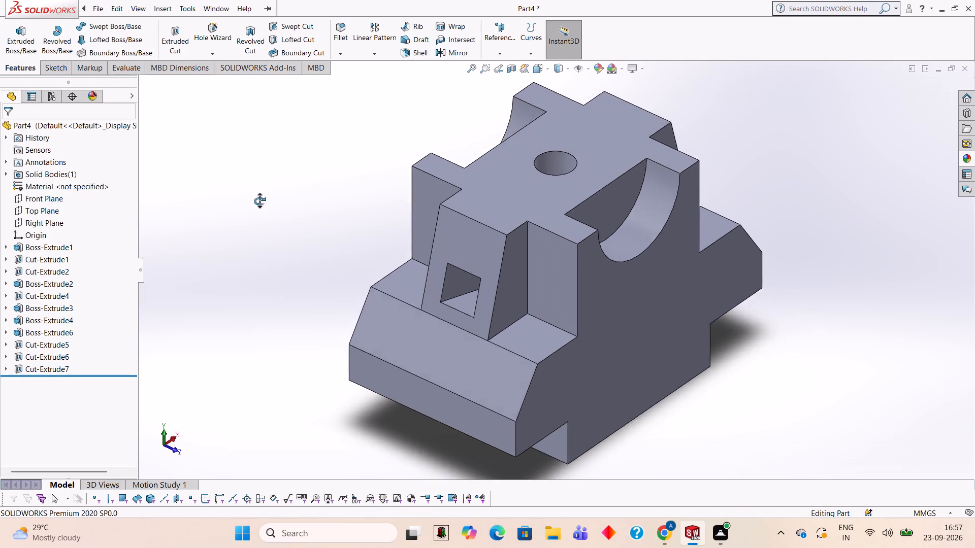
{"action": "middle_click_drag", "start_coordinate": [259, 201], "coordinate": [285, 157]}
{"action": "middle_click_drag", "start_coordinate": [270, 164], "coordinate": [303, 160]}
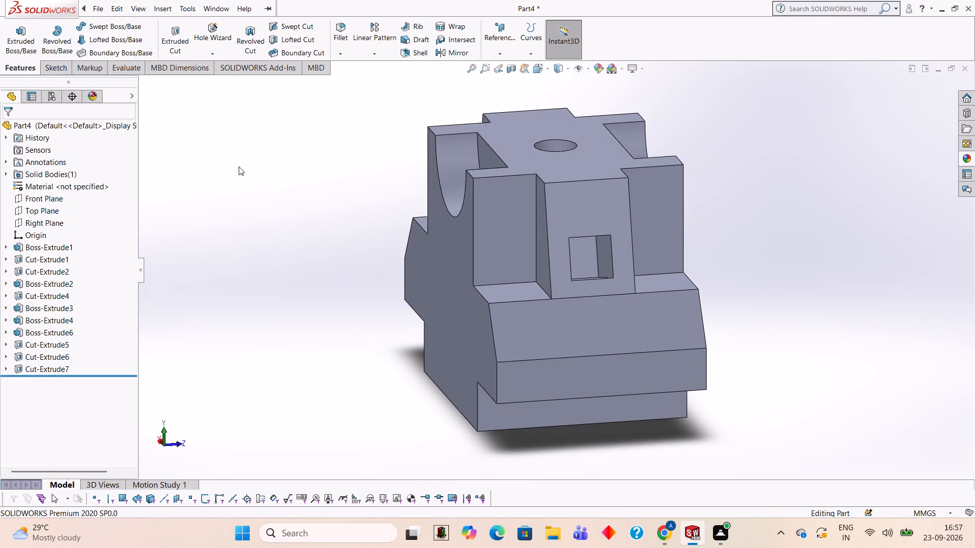
{"action": "middle_click_drag", "start_coordinate": [220, 178], "coordinate": [276, 176]}
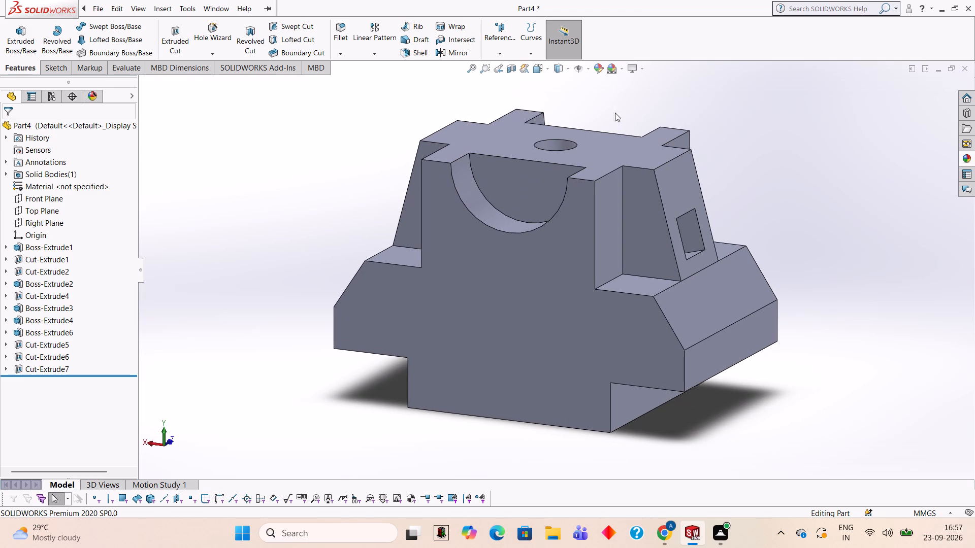
{"action": "left_click", "coordinate": [811, 156]}
{"action": "middle_click_drag", "start_coordinate": [737, 163], "coordinate": [692, 162]}
{"action": "scroll", "coordinate": [769, 145], "scroll_direction": "down", "scroll_amount": 1}
{"action": "middle_click_drag", "start_coordinate": [770, 146], "coordinate": [745, 148]}
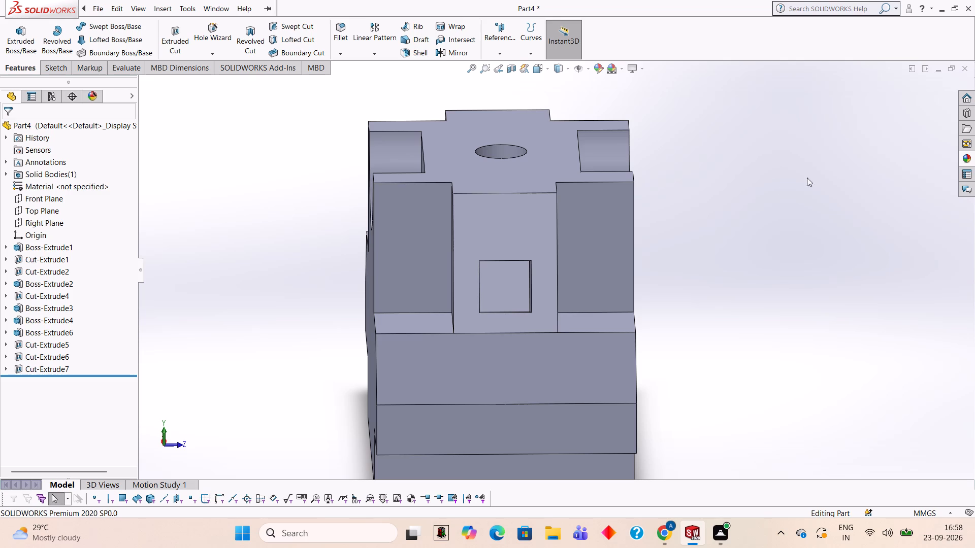
{"action": "middle_click_drag", "start_coordinate": [663, 168], "coordinate": [728, 180]}
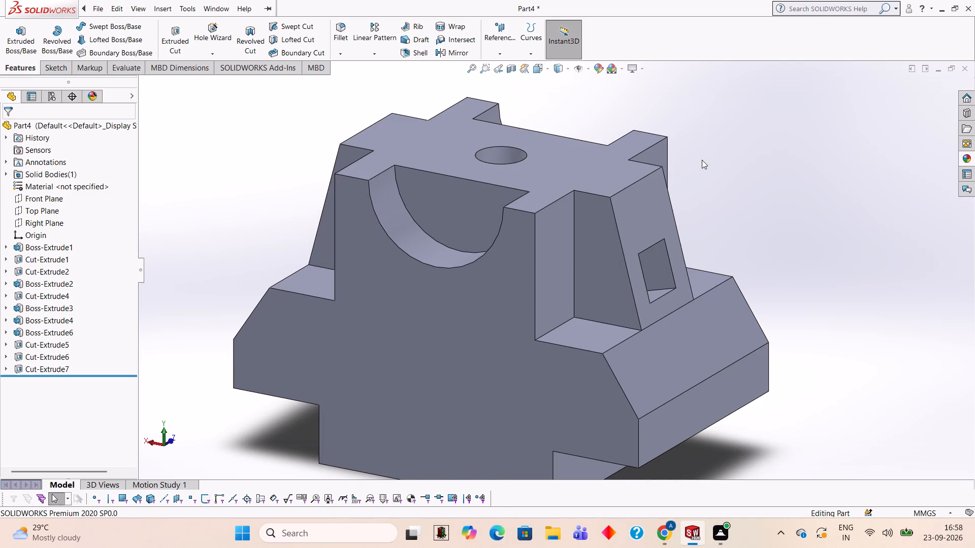
Sketch a 10 mm by 10 mm square on the sloped face of the opposite rib.
{"action": "middle_click_drag", "start_coordinate": [708, 165], "coordinate": [774, 161]}
{"action": "middle_click_drag", "start_coordinate": [777, 238], "coordinate": [809, 218]}
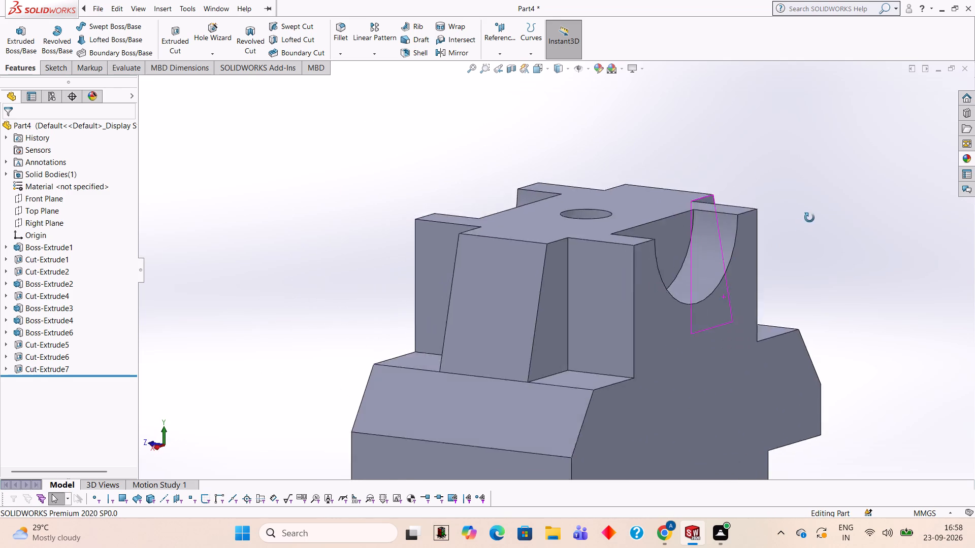
{"action": "middle_click_drag", "start_coordinate": [809, 218], "coordinate": [810, 190]}
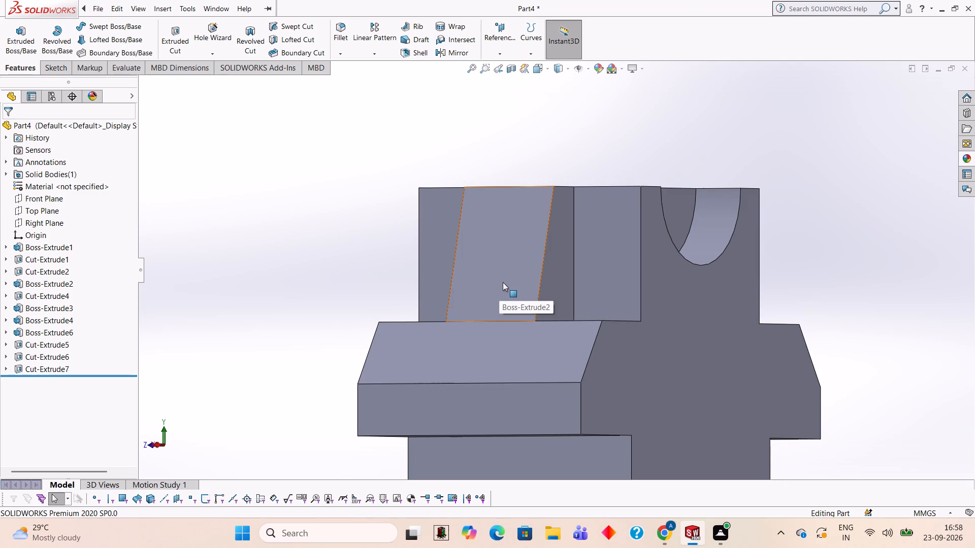
{"action": "left_click", "coordinate": [520, 275]}
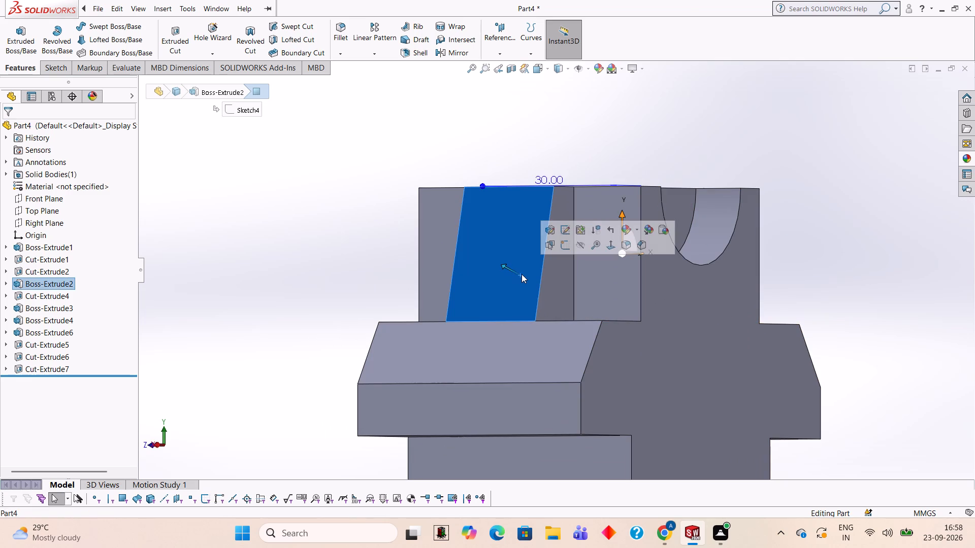
{"action": "left_click", "coordinate": [566, 246]}
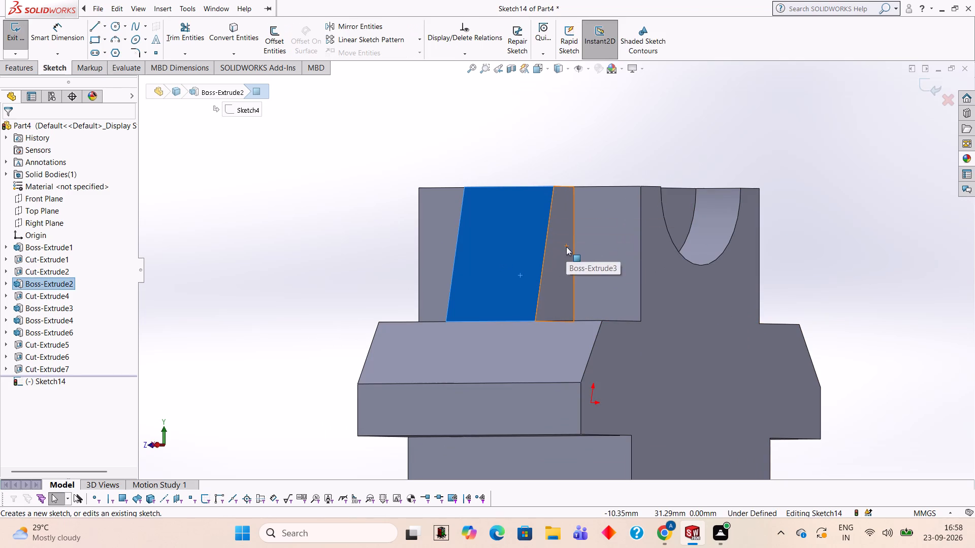
{"action": "key", "text": "ctrl+8"}
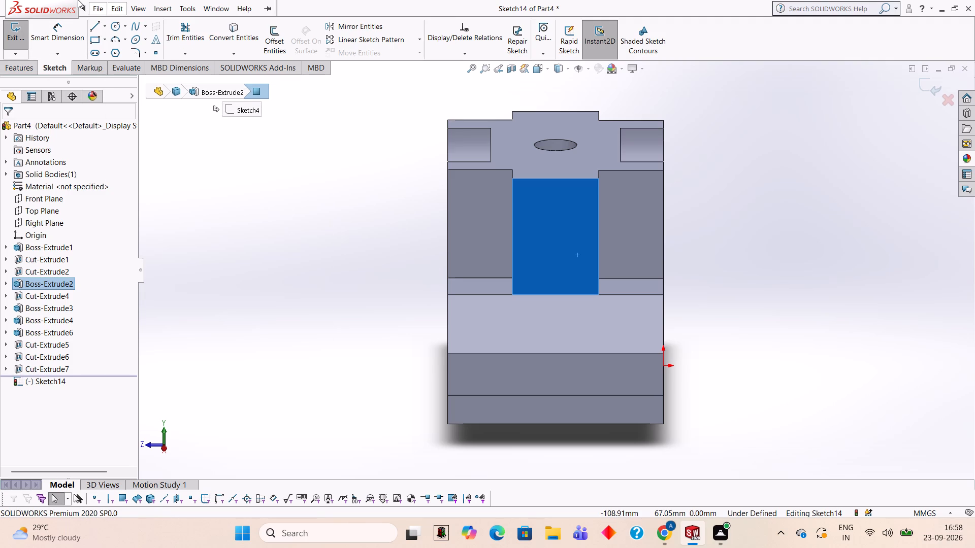
{"action": "left_click", "coordinate": [95, 28]}
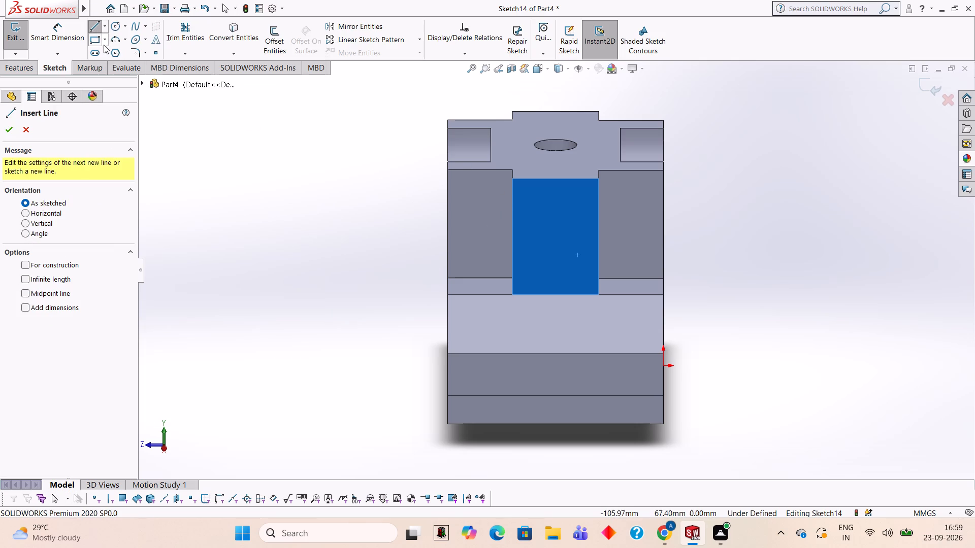
{"action": "left_click", "coordinate": [92, 40]}
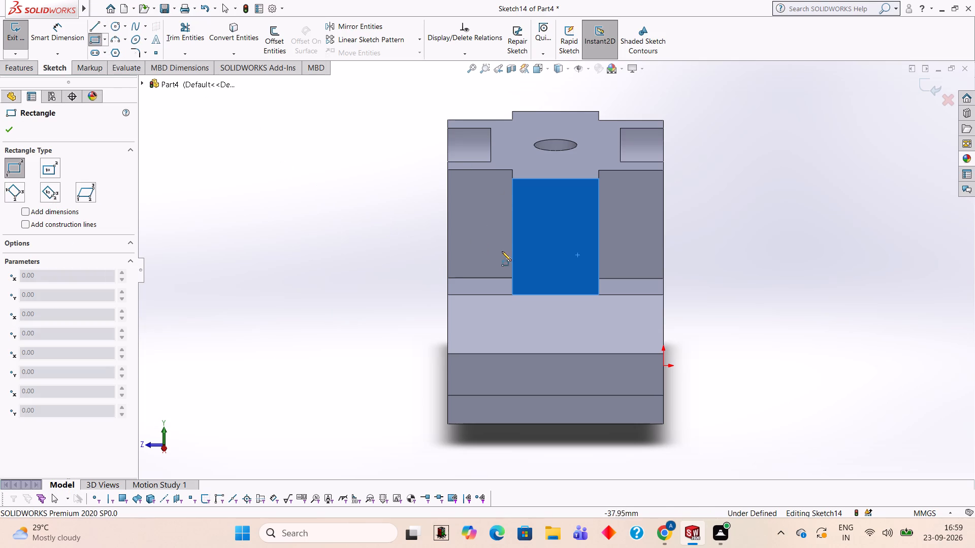
{"action": "left_click", "coordinate": [532, 223]}
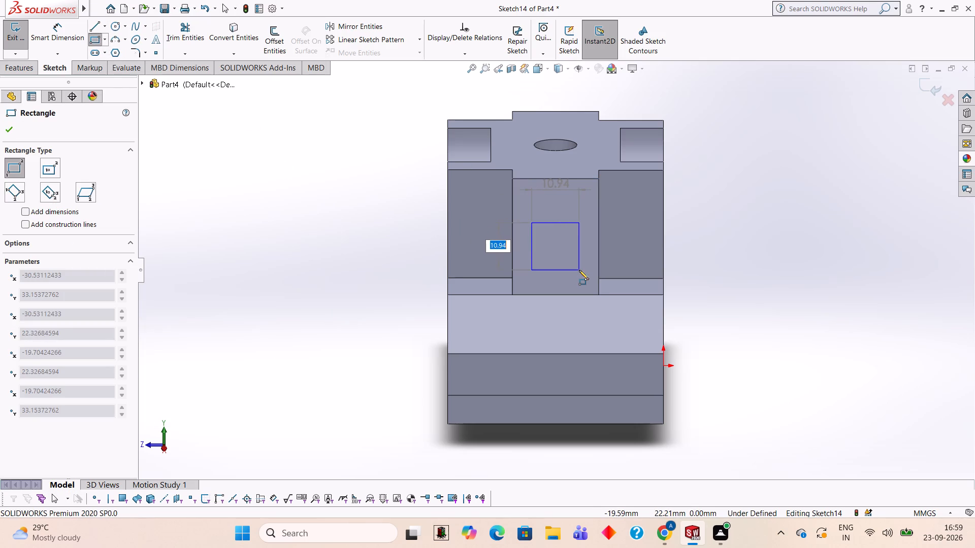
{"action": "type", "text": "10"}
{"action": "key", "text": "Return"}
{"action": "type", "text": "10"}
{"action": "key", "text": "Return"}
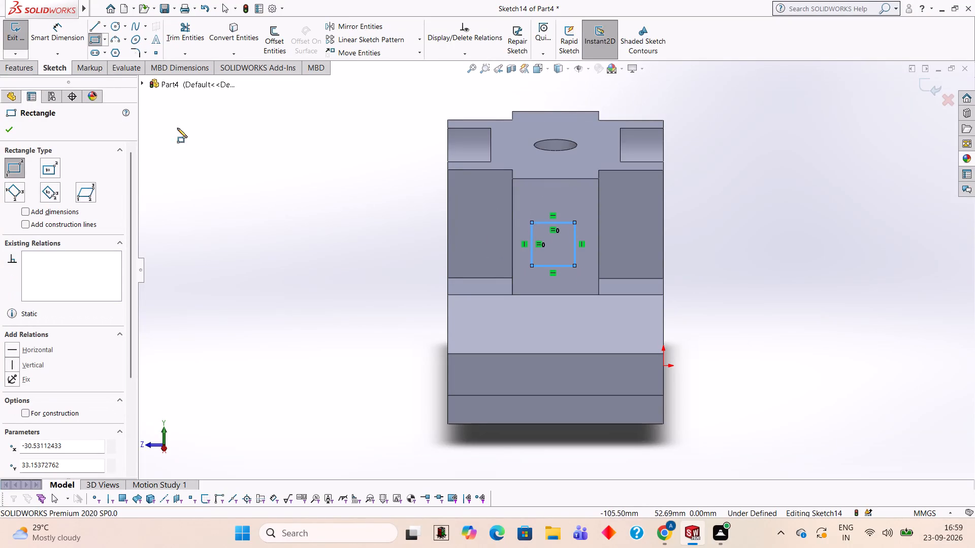
Dimension the new square's left side 5 mm from the left edge of the opposite rib's sloped face.
{"action": "left_click", "coordinate": [62, 36]}
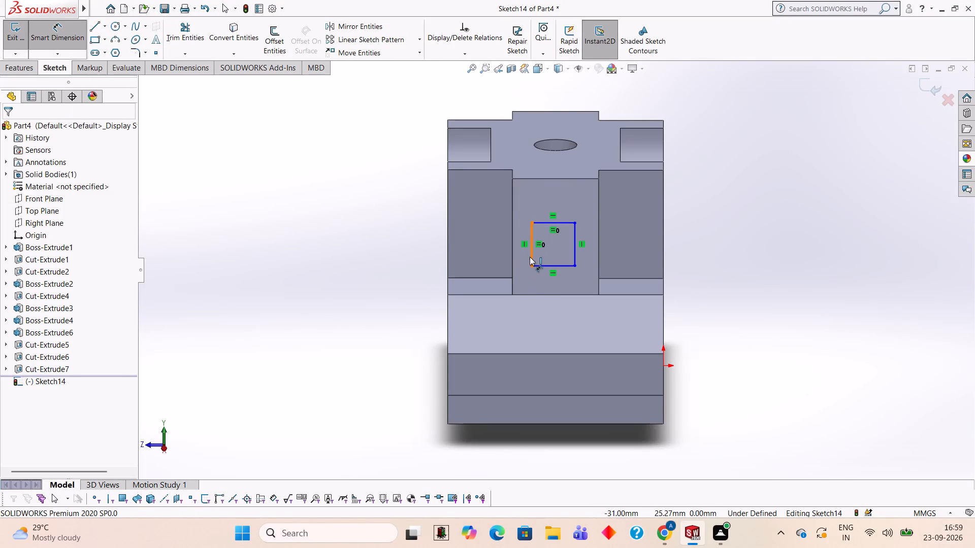
{"action": "left_click", "coordinate": [533, 255]}
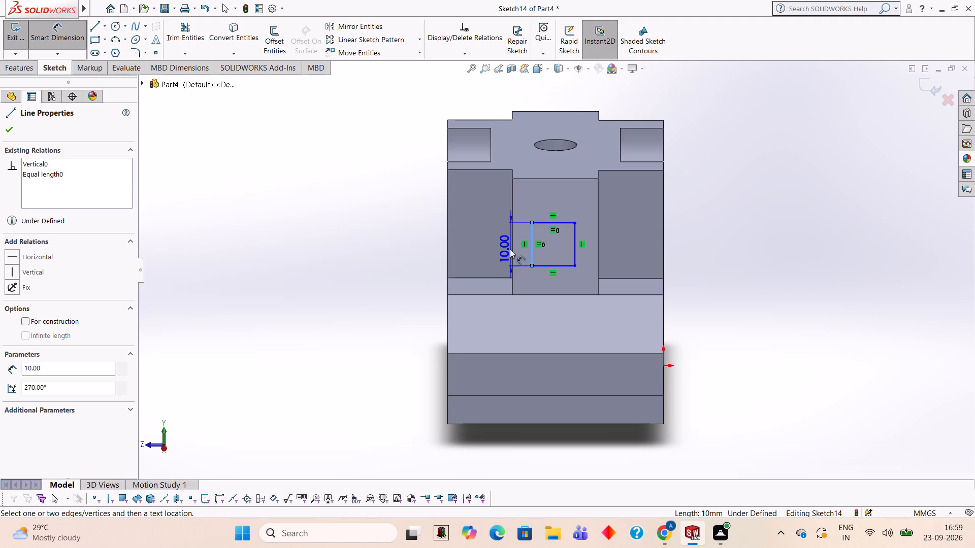
{"action": "left_click", "coordinate": [513, 254]}
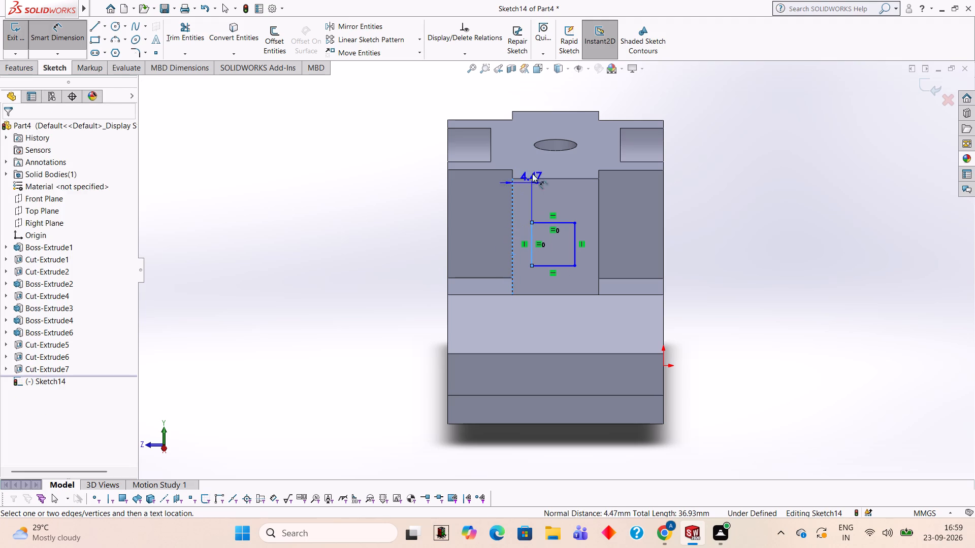
{"action": "left_click", "coordinate": [535, 145]}
{"action": "key", "text": "5"}
{"action": "key", "text": "Return"}
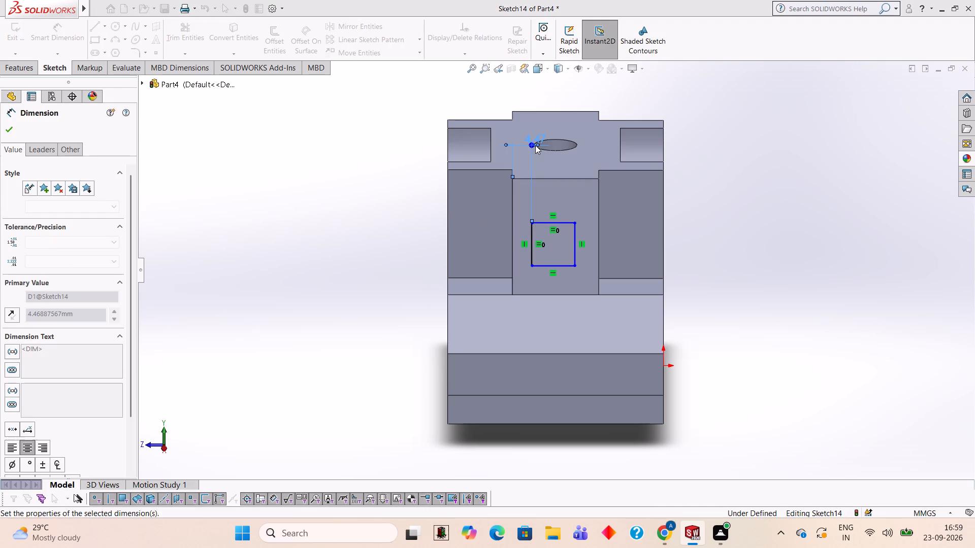
Dimension the square's right side 5 mm from the right edge of the same sloped rib face.
{"action": "left_click", "coordinate": [574, 237]}
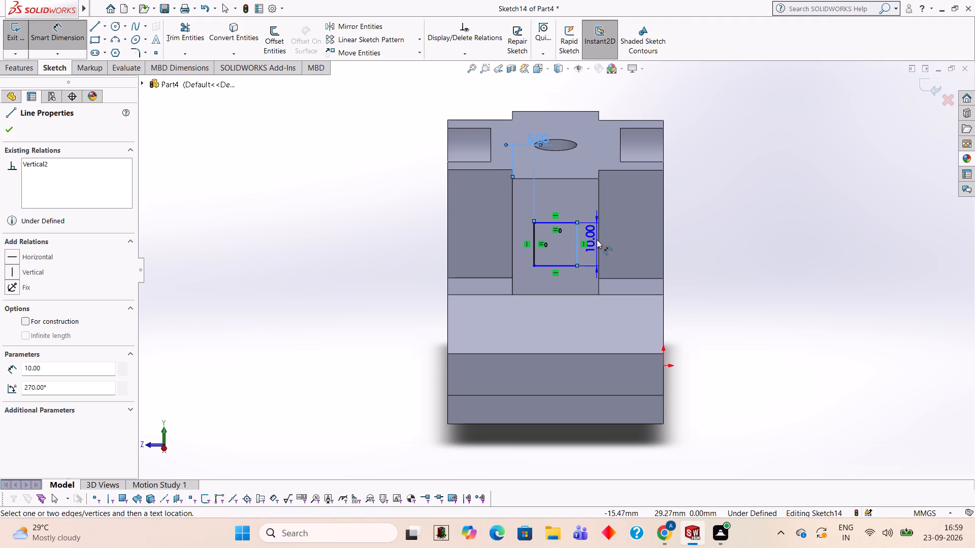
{"action": "left_click", "coordinate": [597, 239]}
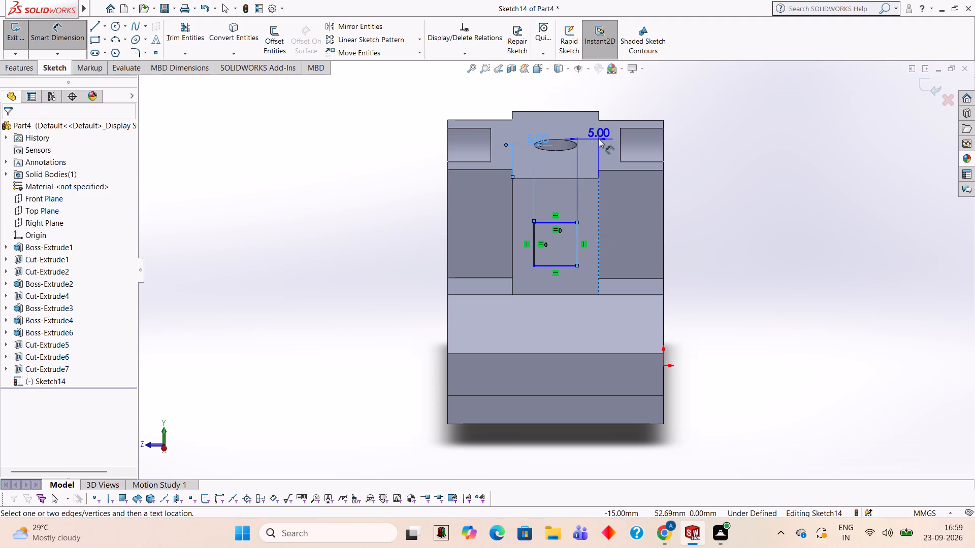
{"action": "left_click", "coordinate": [599, 139]}
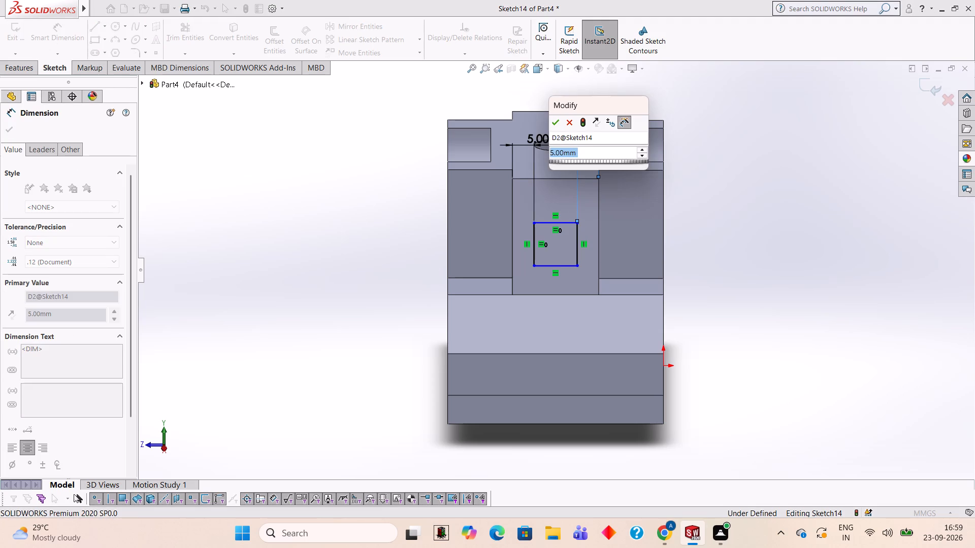
{"action": "left_click", "coordinate": [560, 121]}
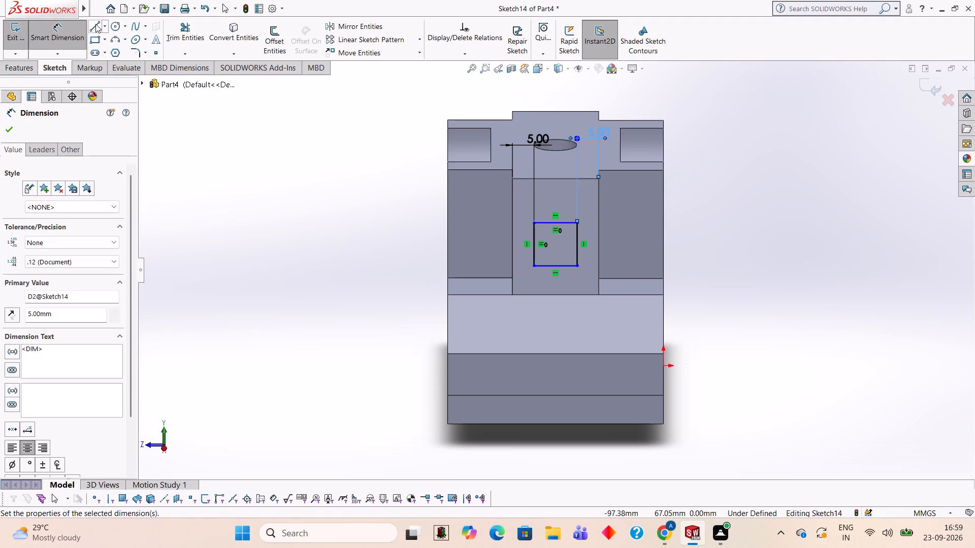
Dimension the square's top side 13 mm below the upper edge of the sloped rib face.
{"action": "left_click", "coordinate": [562, 178]}
{"action": "left_click", "coordinate": [560, 222]}
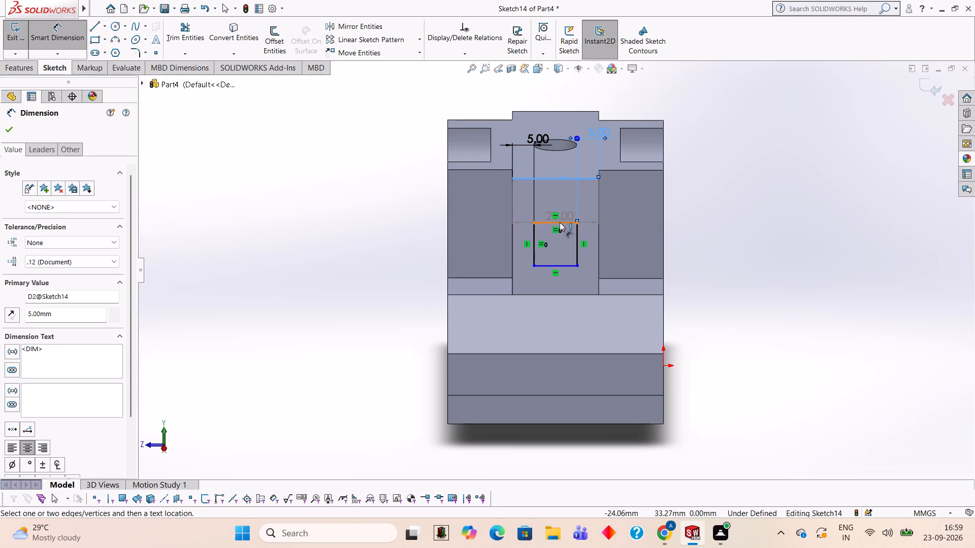
{"action": "left_click", "coordinate": [710, 210]}
{"action": "type", "text": "13"}
{"action": "key", "text": "Return"}
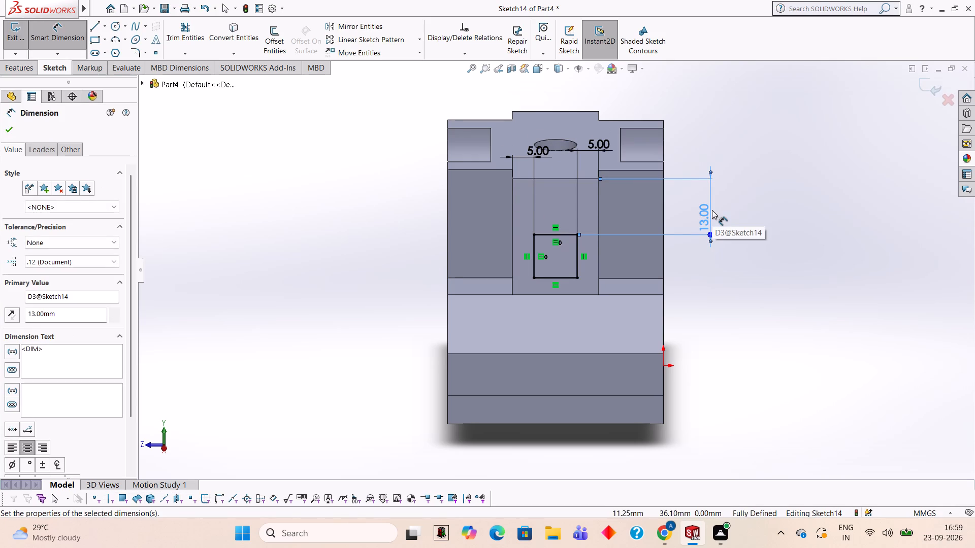
{"action": "key", "text": "Escape"}
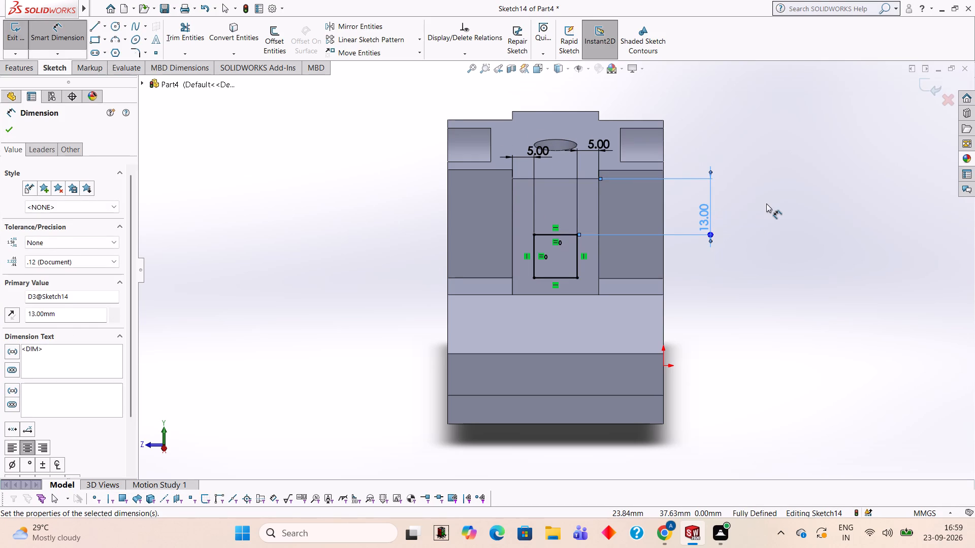
Cut-extrude the square 15 mm blind into the rib to form the second pocket.
{"action": "left_click", "coordinate": [18, 68]}
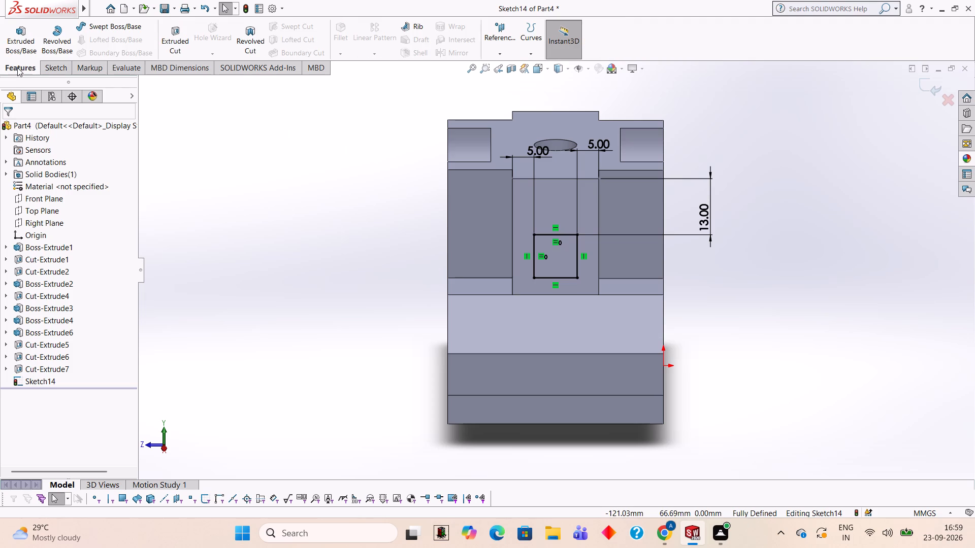
{"action": "left_click", "coordinate": [166, 50]}
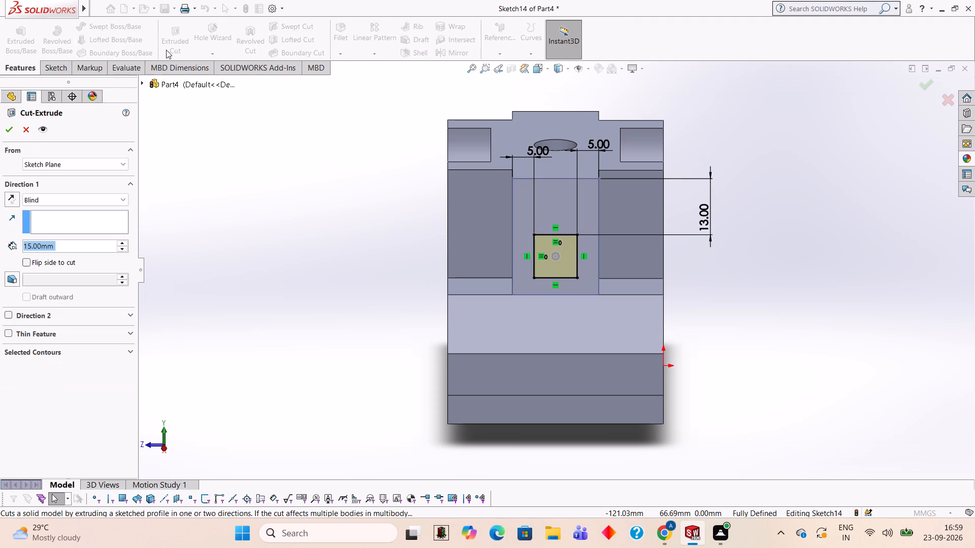
{"action": "left_click", "coordinate": [11, 131]}
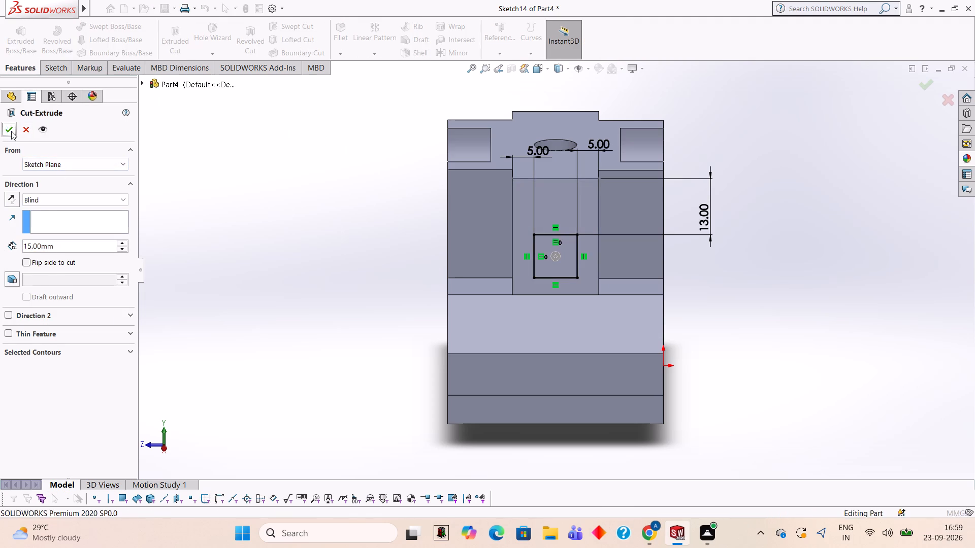
{"action": "left_click", "coordinate": [337, 249]}
Apply the Red LED appearance to the main block feature, Boss-Extrude1.
{"action": "middle_click_drag", "start_coordinate": [759, 221], "coordinate": [716, 195]}
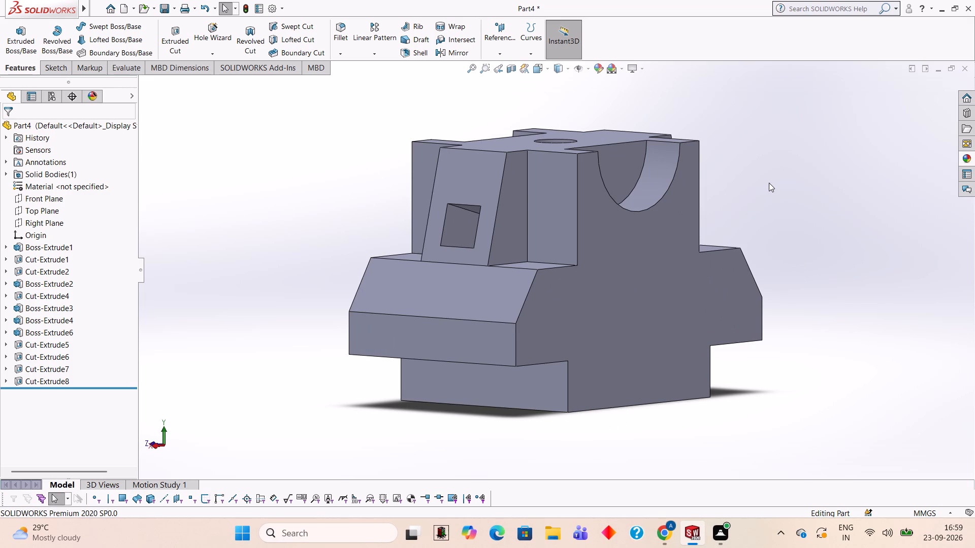
{"action": "middle_click_drag", "start_coordinate": [769, 183], "coordinate": [669, 221]}
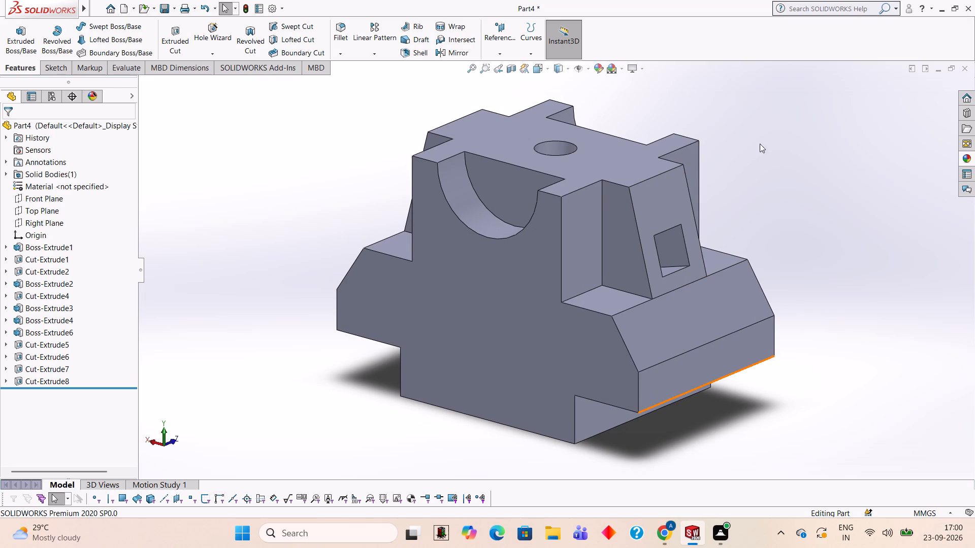
{"action": "scroll", "coordinate": [748, 139], "scroll_direction": "down", "scroll_amount": 1}
{"action": "scroll", "coordinate": [745, 175], "scroll_direction": "up", "scroll_amount": 3}
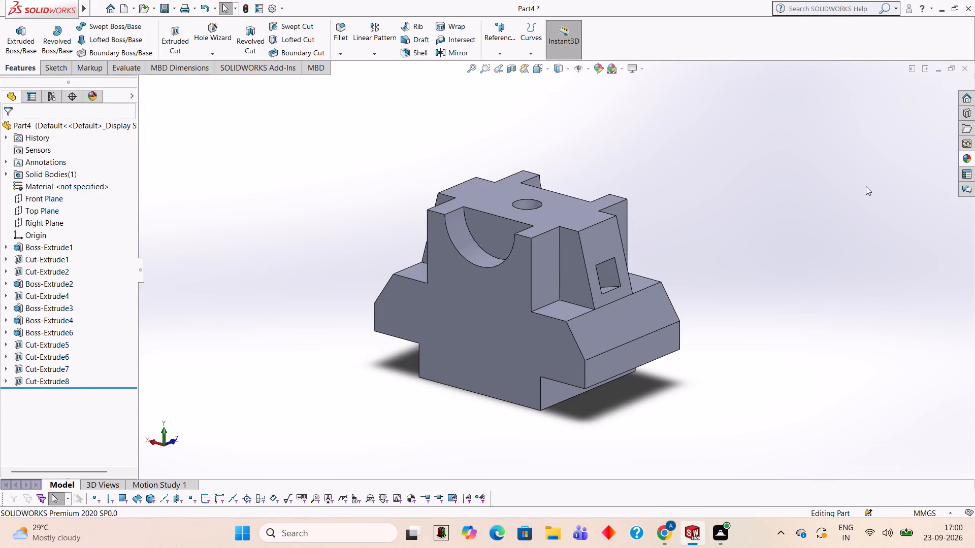
{"action": "left_click", "coordinate": [961, 159]}
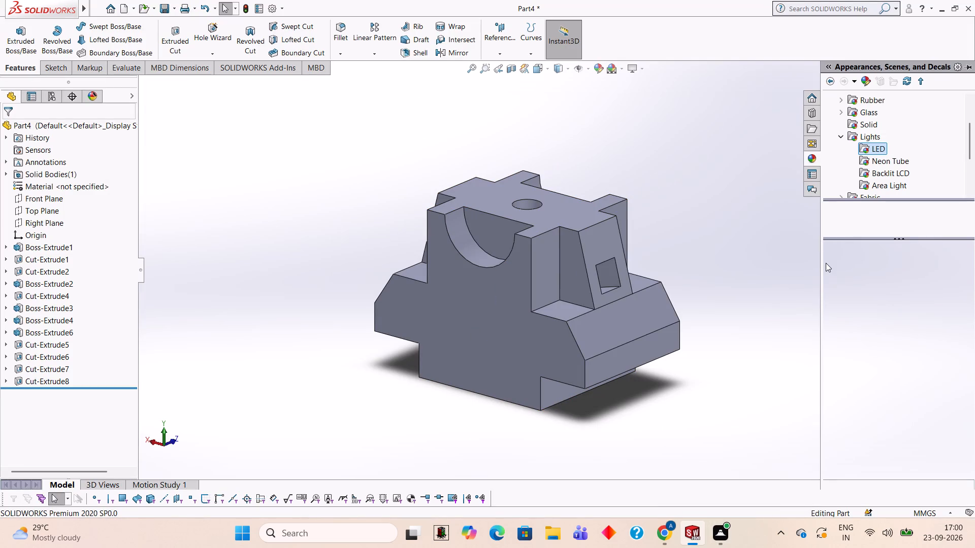
{"action": "left_click_drag", "start_coordinate": [856, 279], "coordinate": [477, 291]}
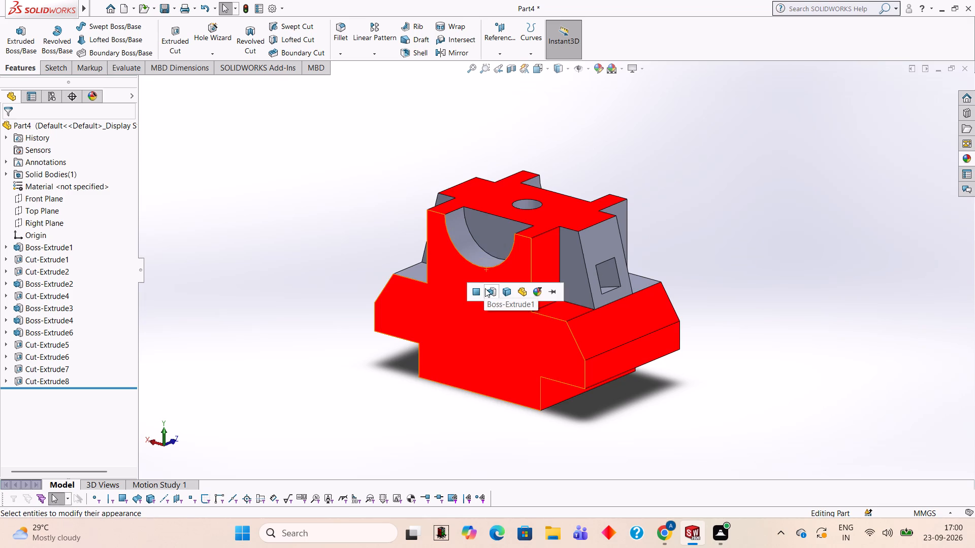
{"action": "left_click", "coordinate": [485, 288]}
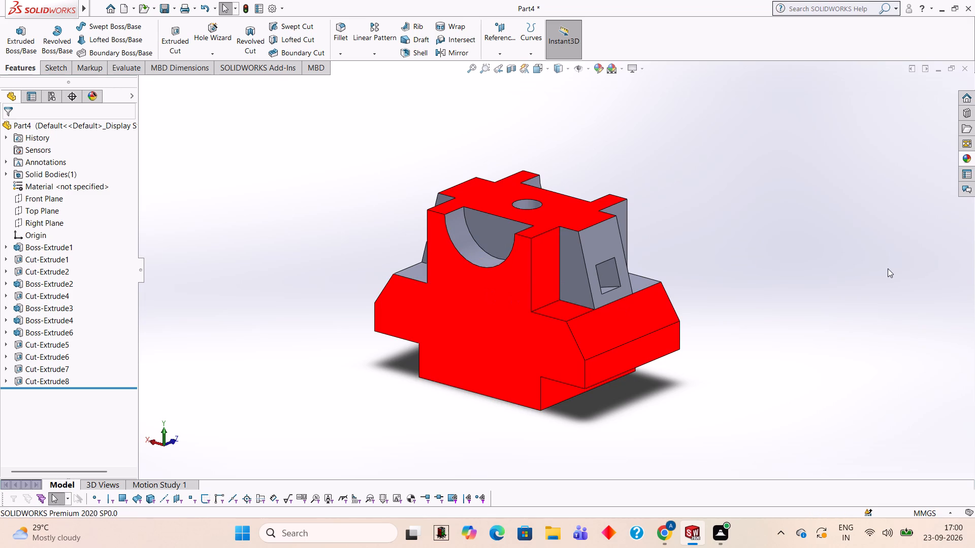
Apply the Blue LED appearance to the Boss-Extrude6 feature of the near tapered rib.
{"action": "left_click", "coordinate": [973, 156]}
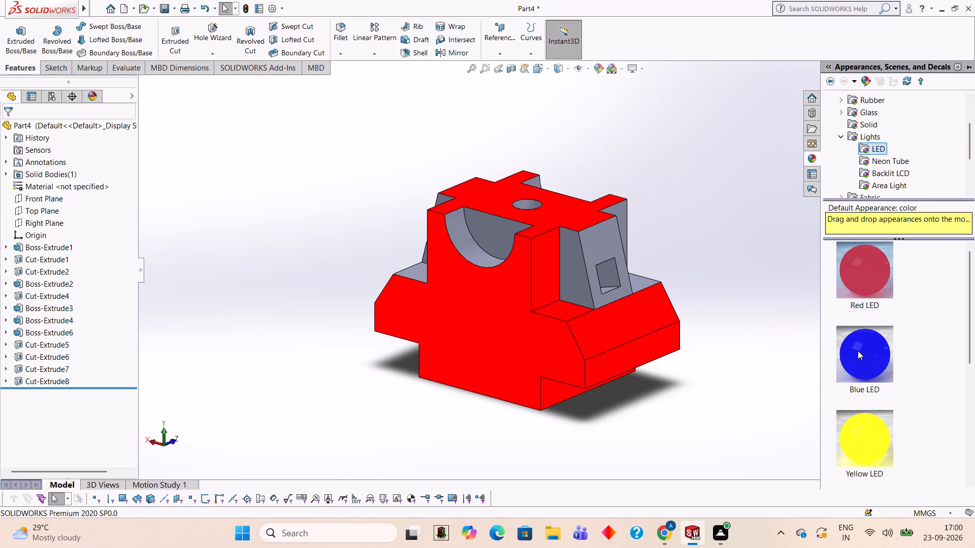
{"action": "left_click_drag", "start_coordinate": [858, 351], "coordinate": [577, 251]}
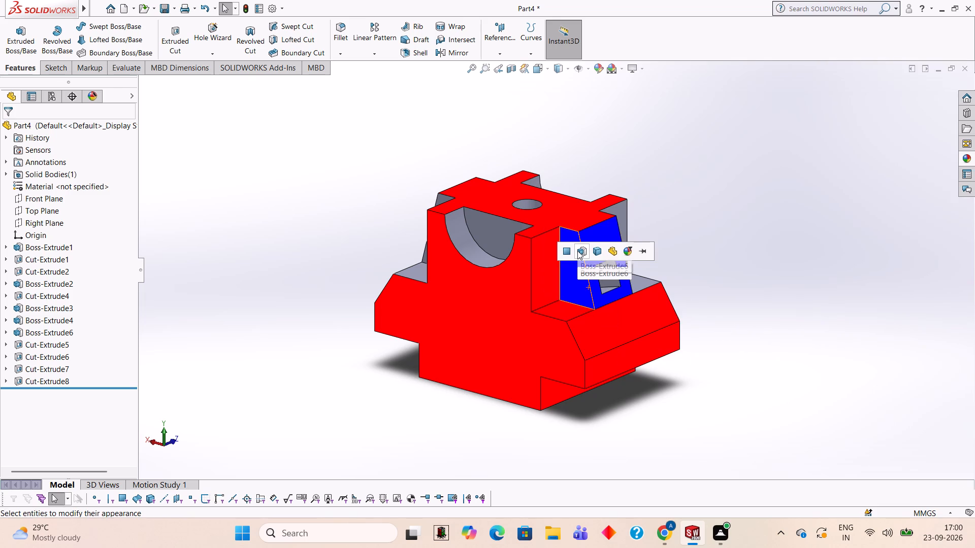
{"action": "left_click", "coordinate": [577, 251]}
Apply the Blue LED appearance to the Boss-Extrude4 feature on the side of the opposite rib.
{"action": "middle_click_drag", "start_coordinate": [774, 197], "coordinate": [783, 203]}
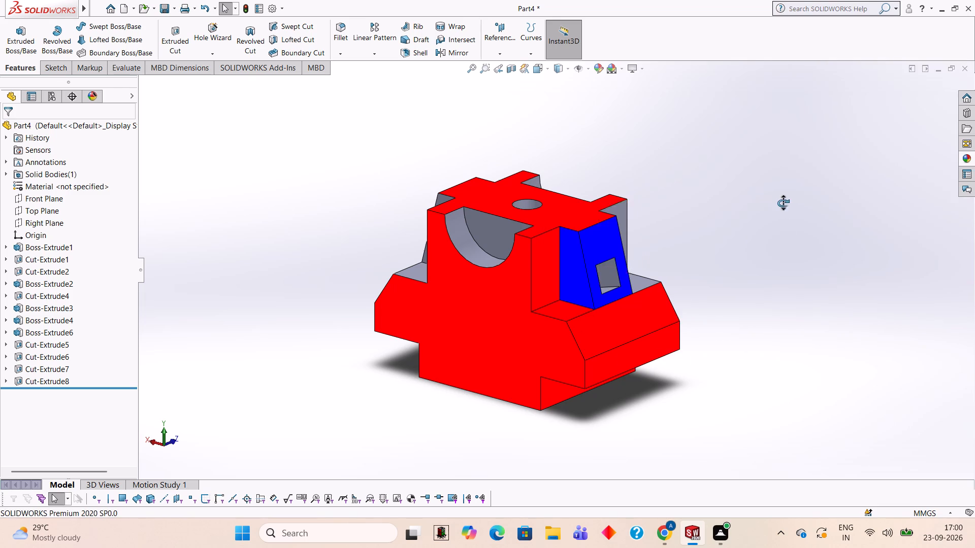
{"action": "middle_click_drag", "start_coordinate": [783, 203], "coordinate": [859, 192]}
{"action": "middle_click_drag", "start_coordinate": [752, 185], "coordinate": [812, 184]}
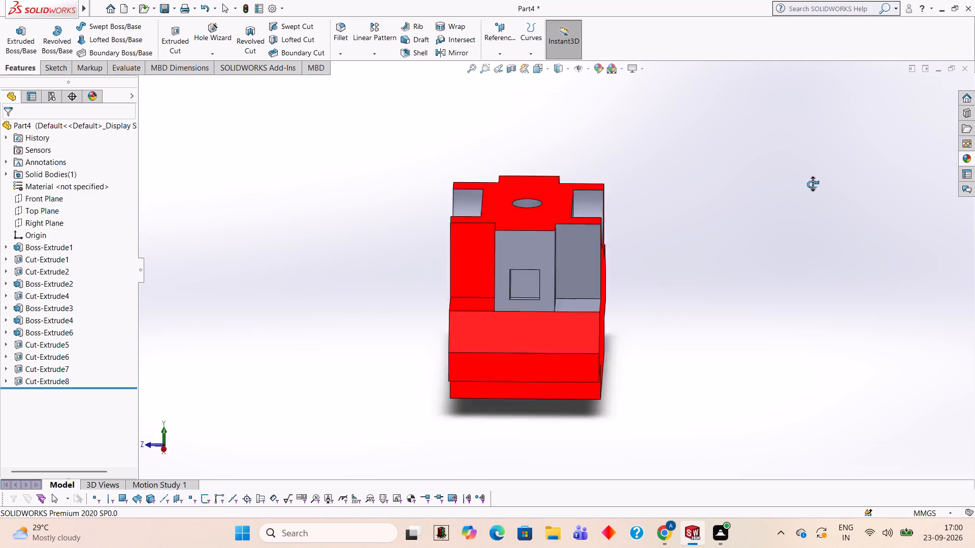
{"action": "middle_click_drag", "start_coordinate": [812, 184], "coordinate": [863, 176]}
{"action": "left_click", "coordinate": [966, 158]}
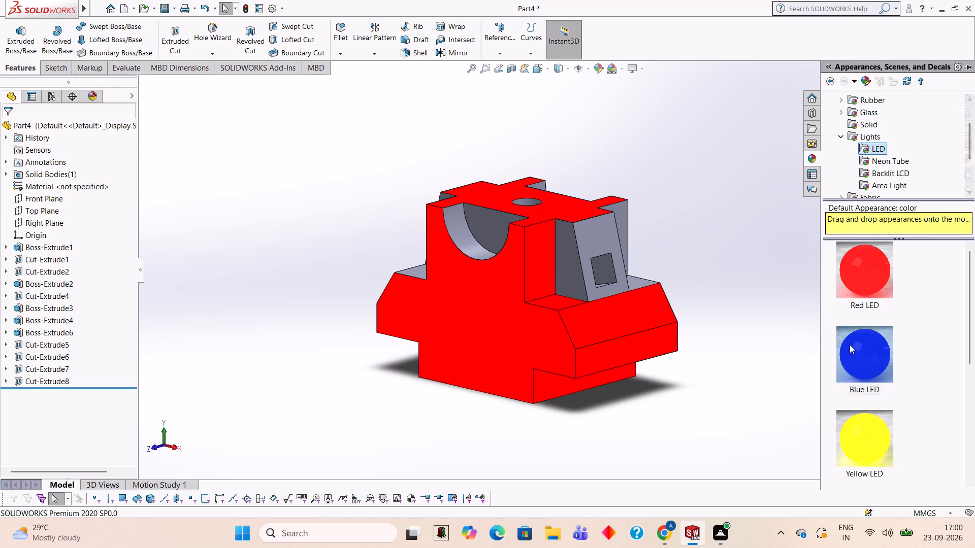
{"action": "left_click_drag", "start_coordinate": [850, 350], "coordinate": [581, 268]}
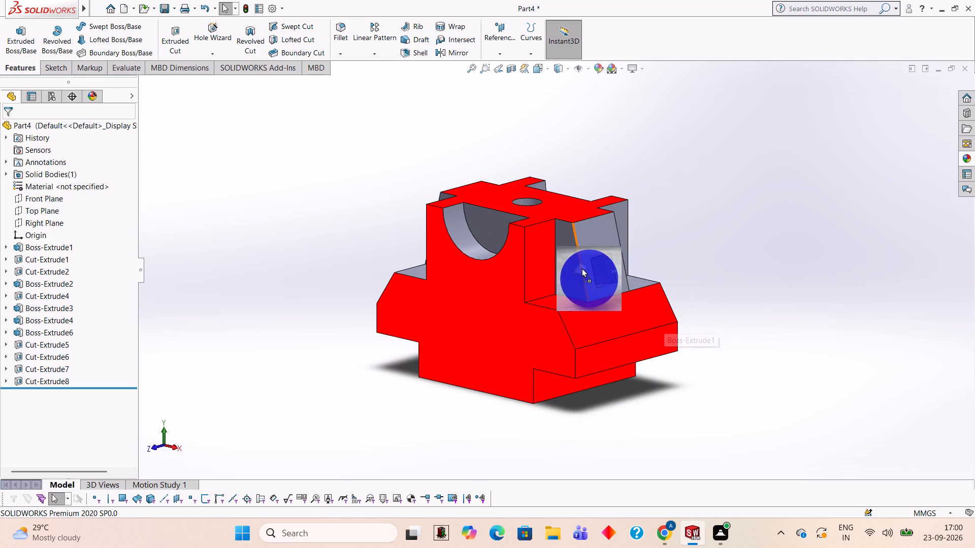
{"action": "left_click_drag", "start_coordinate": [581, 268], "coordinate": [564, 256]}
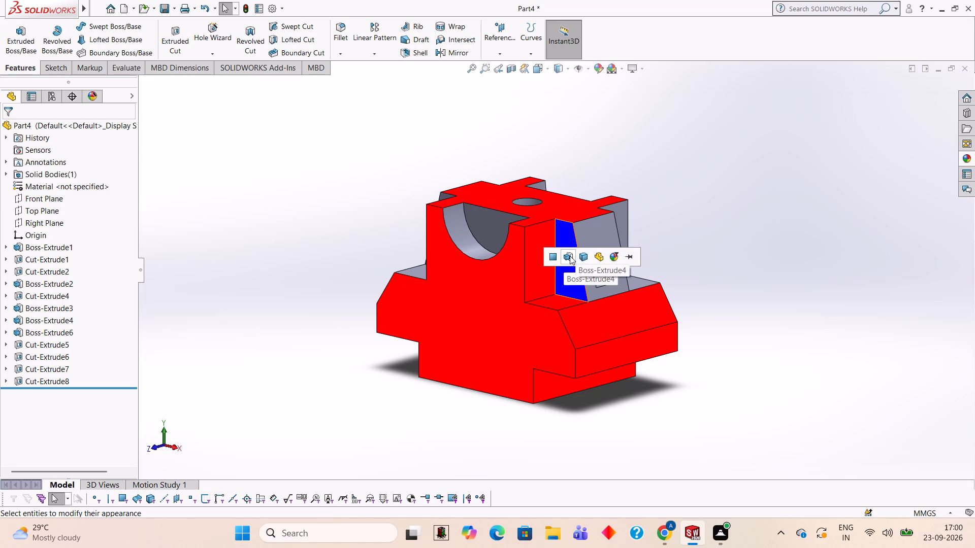
{"action": "left_click", "coordinate": [570, 256]}
Apply the Blue LED appearance to only the sloped pocket face of that opposite rib.
{"action": "middle_click_drag", "start_coordinate": [752, 200], "coordinate": [723, 185]}
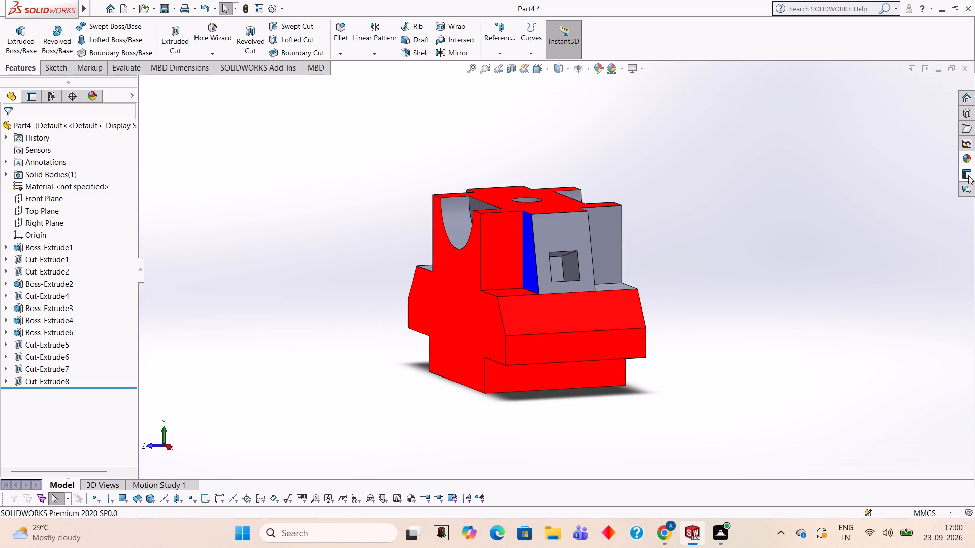
{"action": "left_click", "coordinate": [970, 161]}
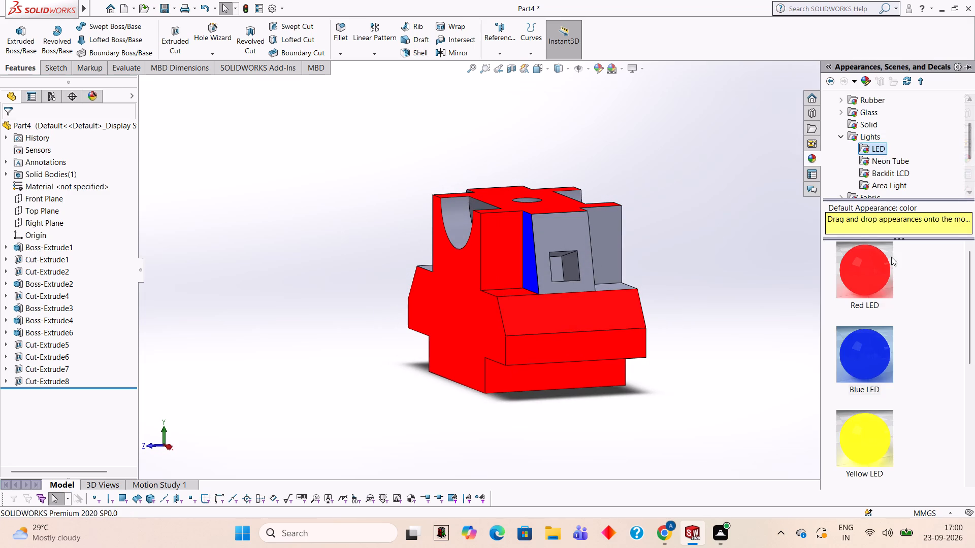
{"action": "left_click_drag", "start_coordinate": [879, 369], "coordinate": [580, 249]}
{"action": "left_click", "coordinate": [570, 249]}
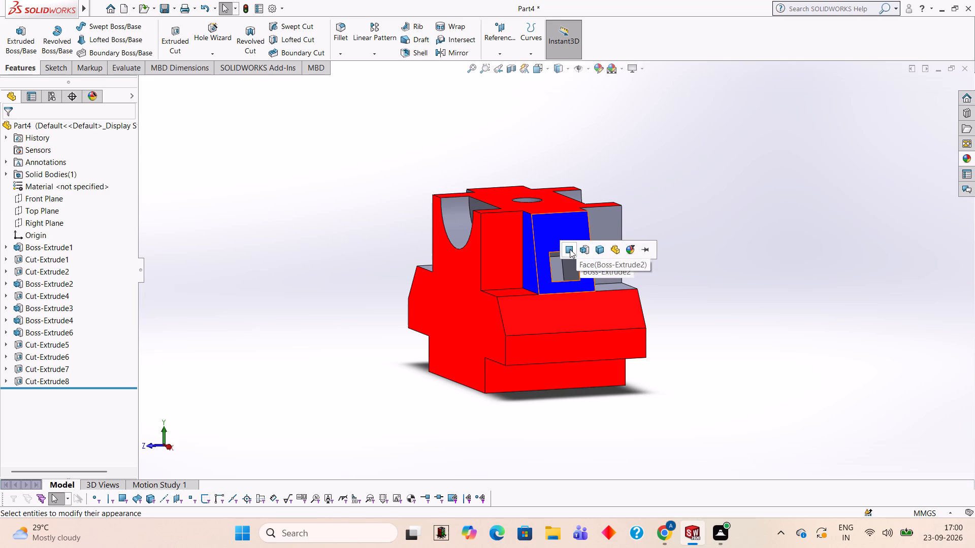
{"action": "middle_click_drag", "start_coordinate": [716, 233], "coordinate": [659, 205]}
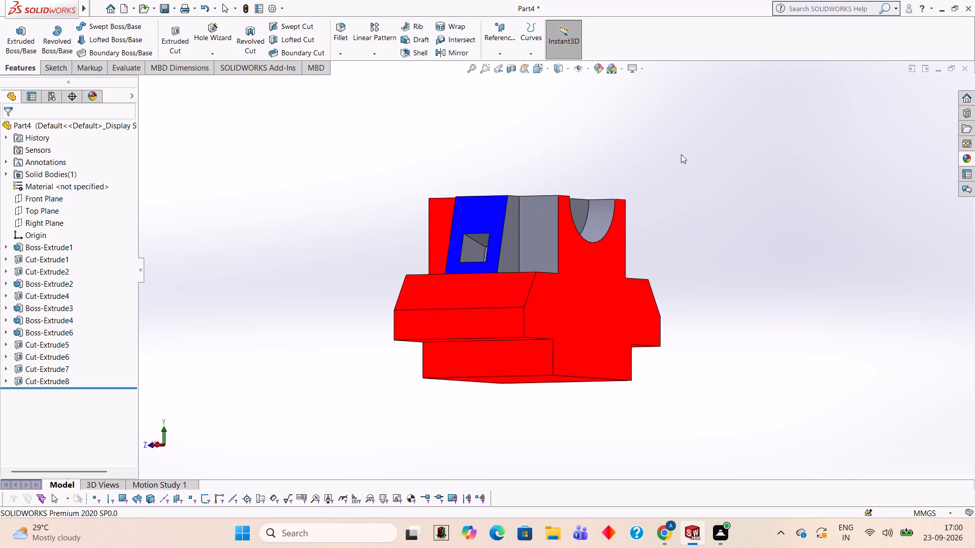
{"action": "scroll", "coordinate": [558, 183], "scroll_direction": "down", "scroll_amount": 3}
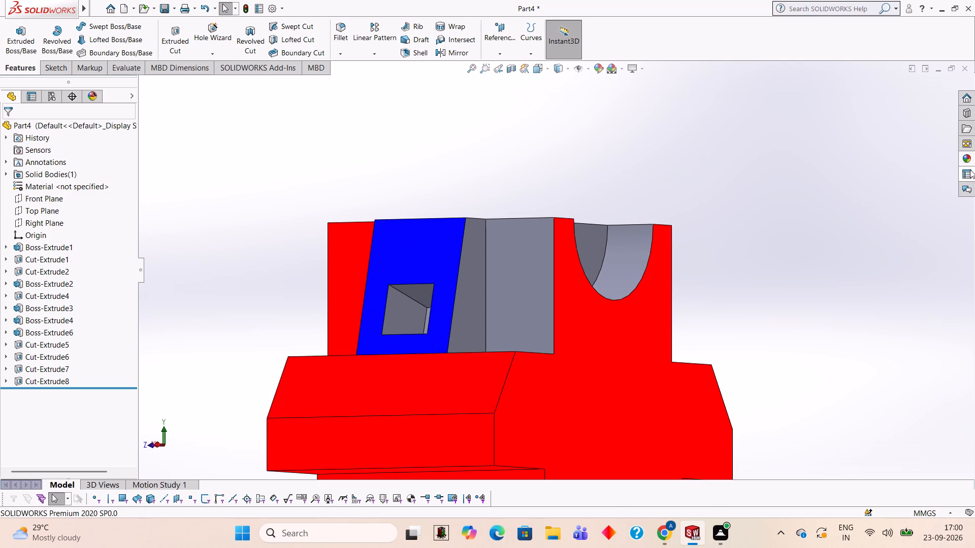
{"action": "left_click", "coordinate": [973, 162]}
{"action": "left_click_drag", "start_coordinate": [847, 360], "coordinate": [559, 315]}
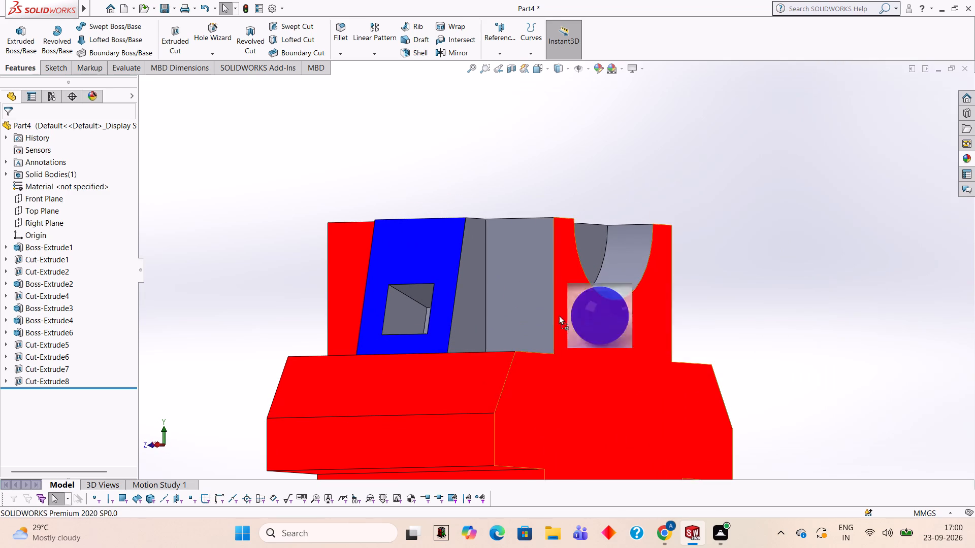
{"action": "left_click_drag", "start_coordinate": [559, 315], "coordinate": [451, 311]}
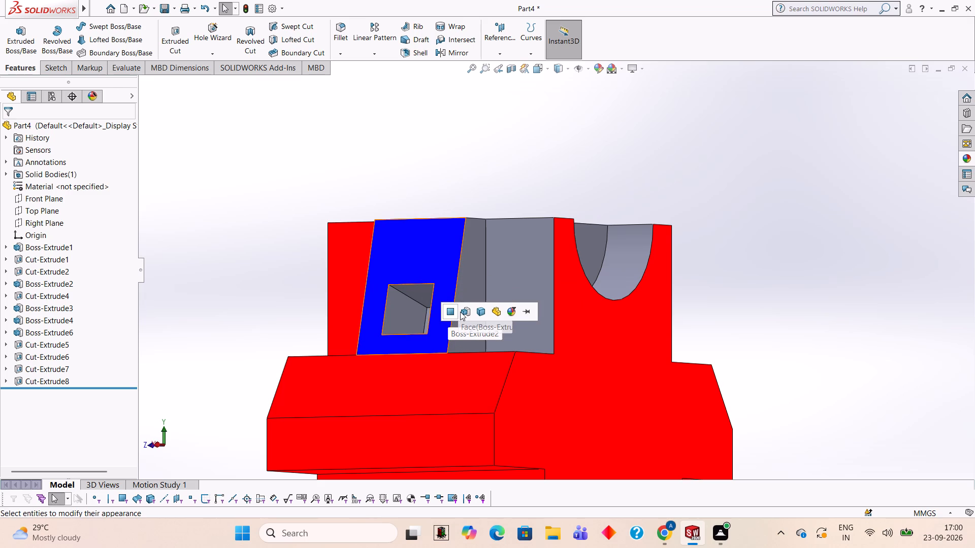
Apply the Blue LED appearance to the remaining grey side face of the same rib.
{"action": "scroll", "coordinate": [644, 209], "scroll_direction": "down", "scroll_amount": 2}
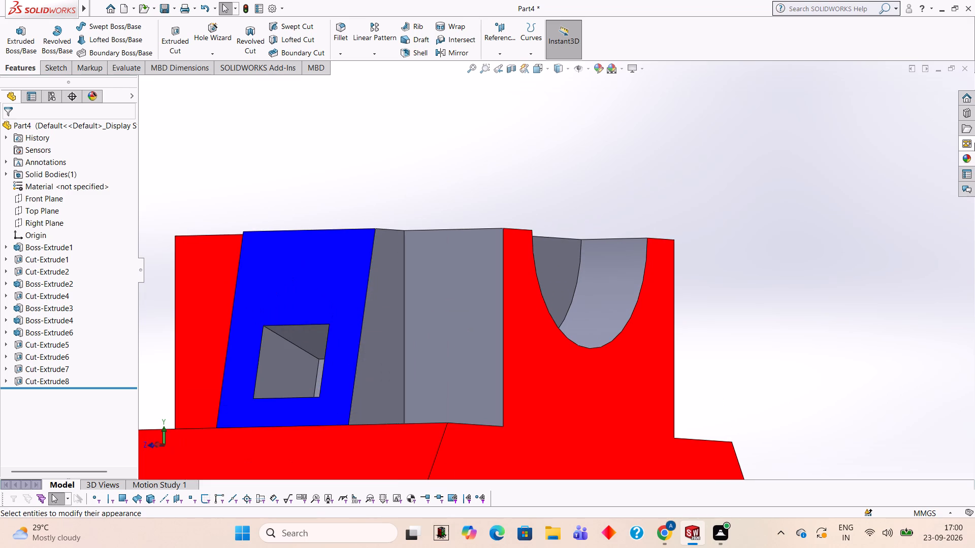
{"action": "left_click", "coordinate": [966, 155]}
{"action": "left_click_drag", "start_coordinate": [858, 348], "coordinate": [858, 349]}
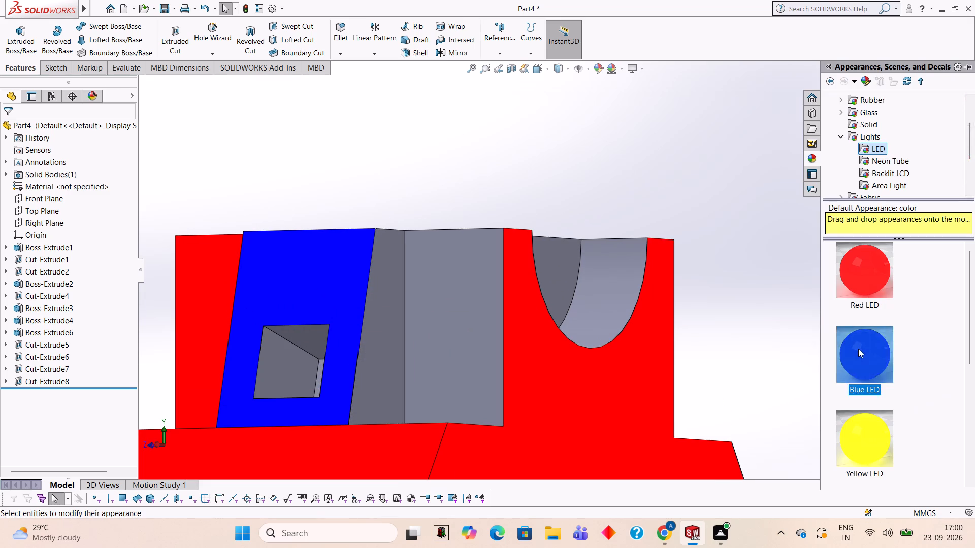
{"action": "left_click_drag", "start_coordinate": [858, 349], "coordinate": [382, 362]}
{"action": "left_click", "coordinate": [382, 361]}
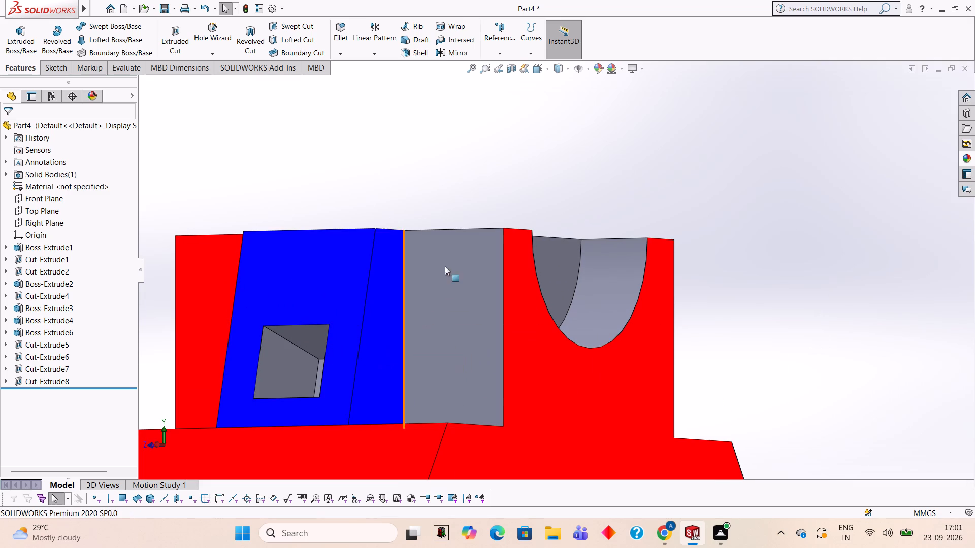
Apply the Blue LED appearance to the remaining grey side face of the first blue rib, Boss-Extrude6.
{"action": "middle_click_drag", "start_coordinate": [459, 193], "coordinate": [580, 280]}
{"action": "scroll", "coordinate": [575, 272], "scroll_direction": "up", "scroll_amount": 3}
{"action": "middle_click_drag", "start_coordinate": [576, 233], "coordinate": [610, 241]}
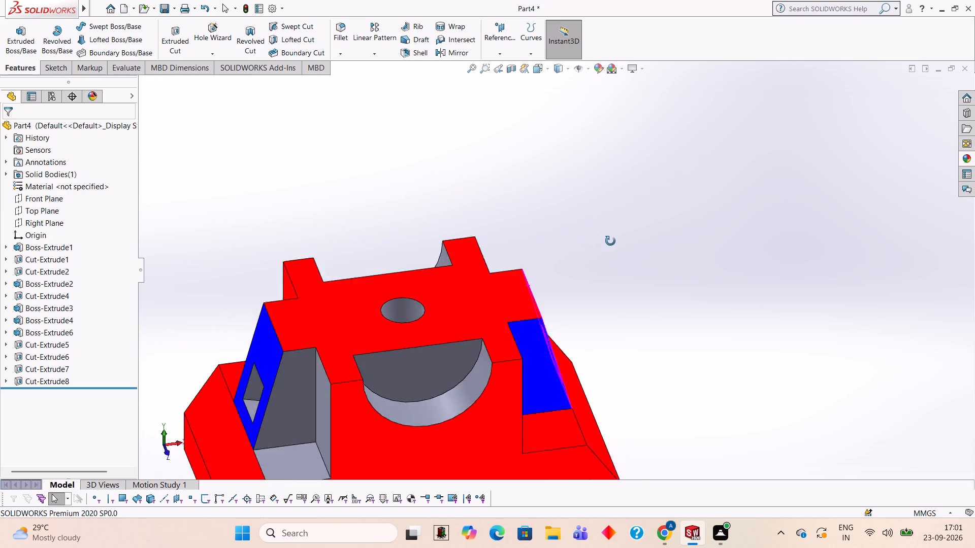
{"action": "middle_click_drag", "start_coordinate": [610, 241], "coordinate": [580, 218]}
{"action": "middle_click_drag", "start_coordinate": [304, 210], "coordinate": [456, 234]}
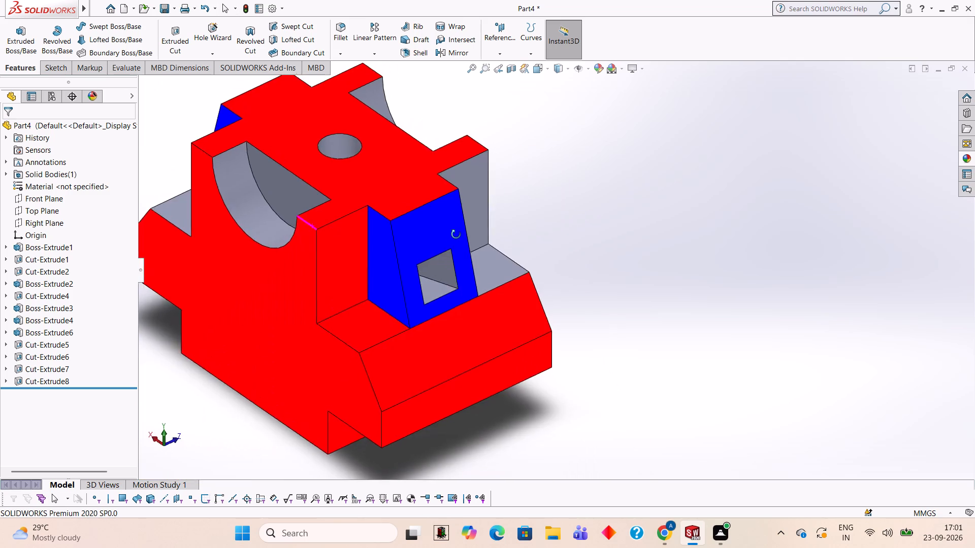
{"action": "middle_click_drag", "start_coordinate": [456, 234], "coordinate": [359, 208]}
{"action": "scroll", "coordinate": [626, 283], "scroll_direction": "down", "scroll_amount": 1}
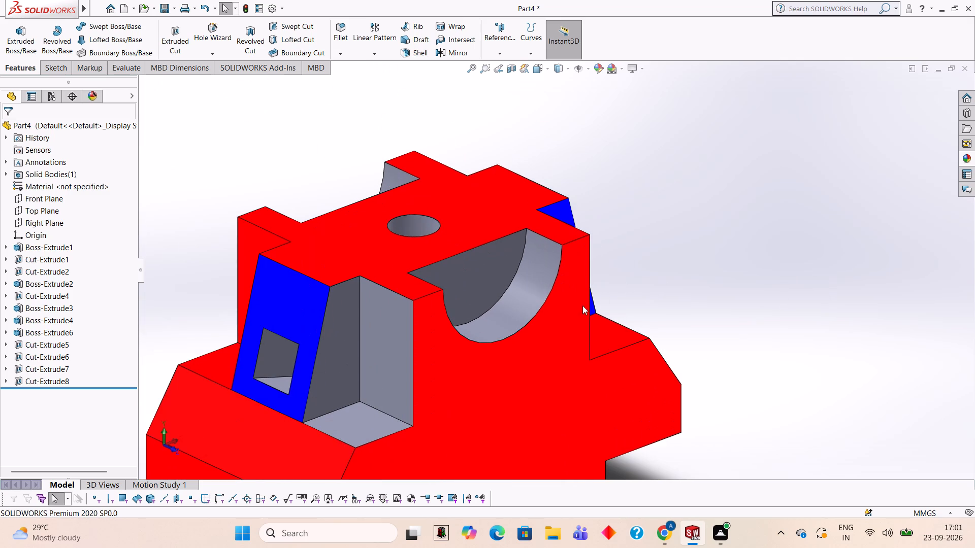
{"action": "left_click", "coordinate": [974, 161]}
{"action": "left_click_drag", "start_coordinate": [868, 348], "coordinate": [584, 360]}
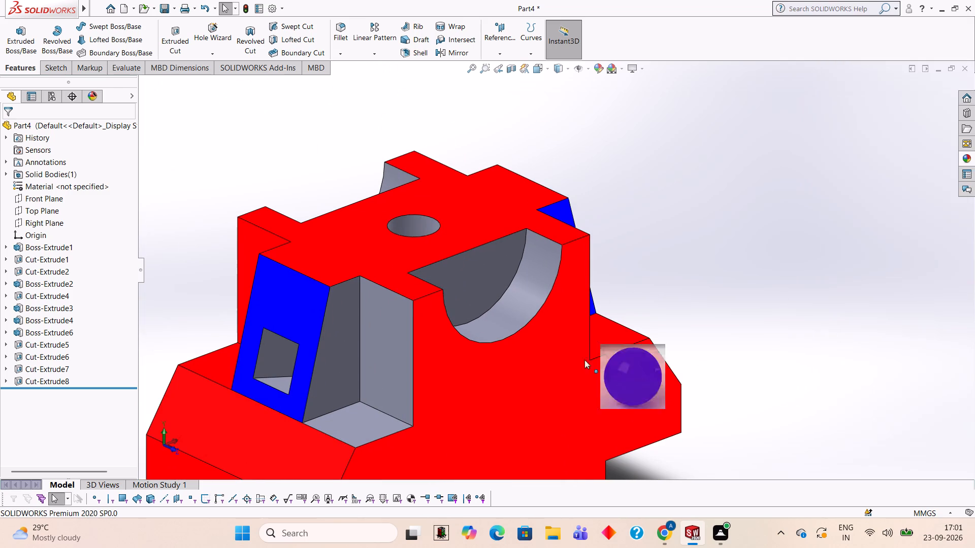
{"action": "left_click_drag", "start_coordinate": [584, 360], "coordinate": [329, 350]}
{"action": "left_click", "coordinate": [329, 350]}
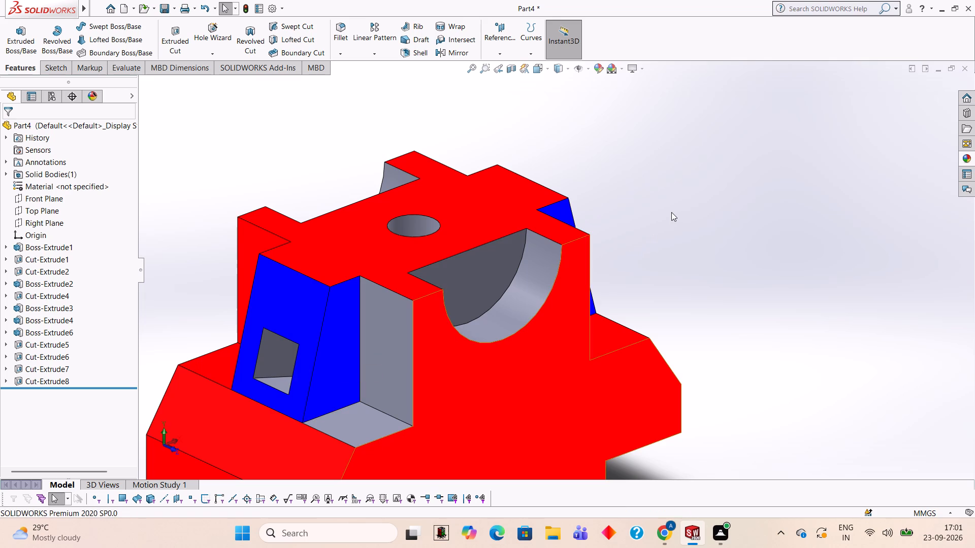
{"action": "middle_click_drag", "start_coordinate": [676, 187], "coordinate": [719, 212]}
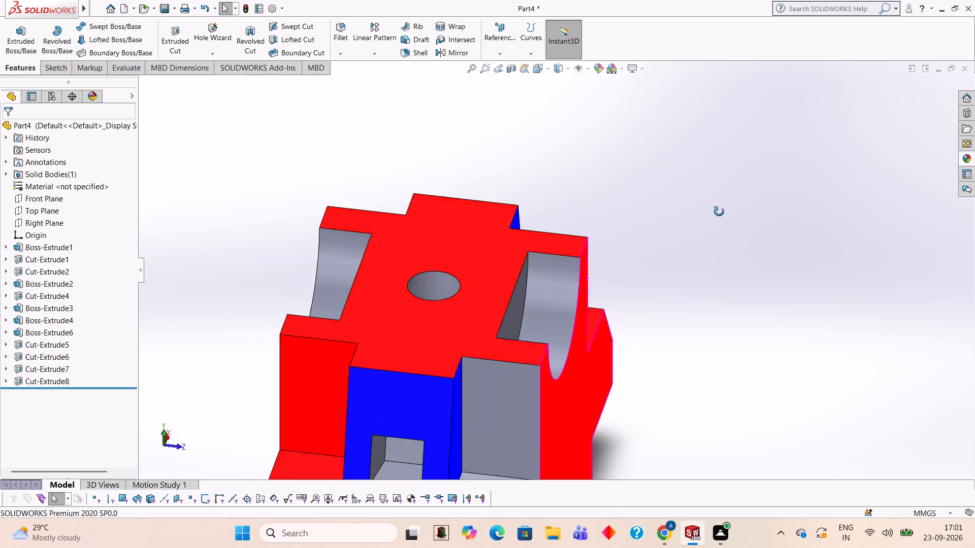
Apply the Yellow LED appearance to the whole Cut-Extrude7 pocket in the blue rib.
{"action": "middle_click_drag", "start_coordinate": [719, 212], "coordinate": [709, 160]}
{"action": "left_click", "coordinate": [968, 158]}
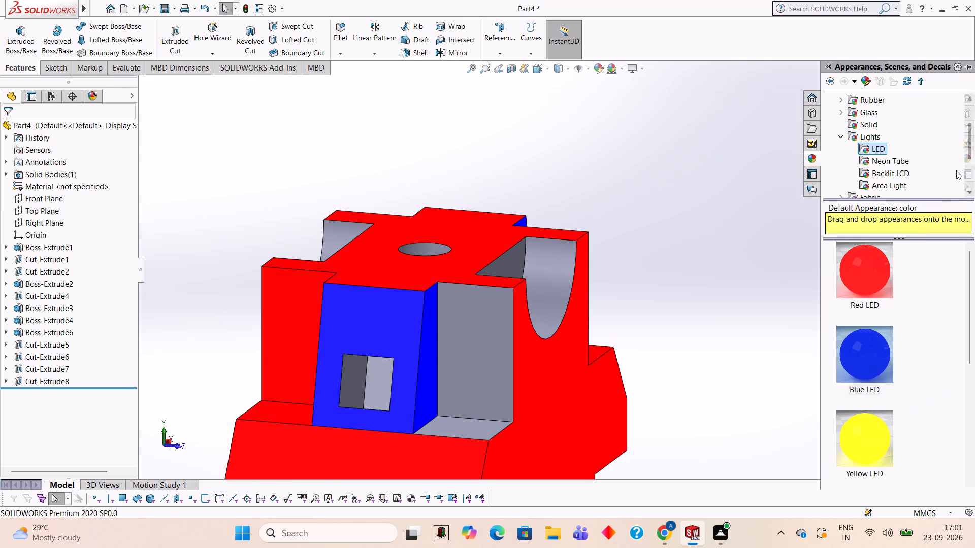
{"action": "left_click_drag", "start_coordinate": [860, 429], "coordinate": [394, 380]}
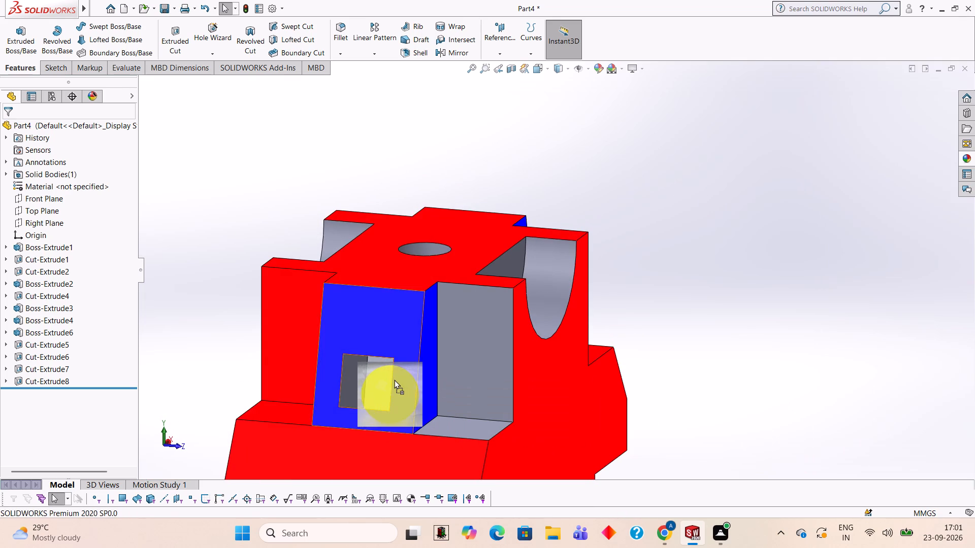
{"action": "left_click_drag", "start_coordinate": [394, 380], "coordinate": [370, 364]}
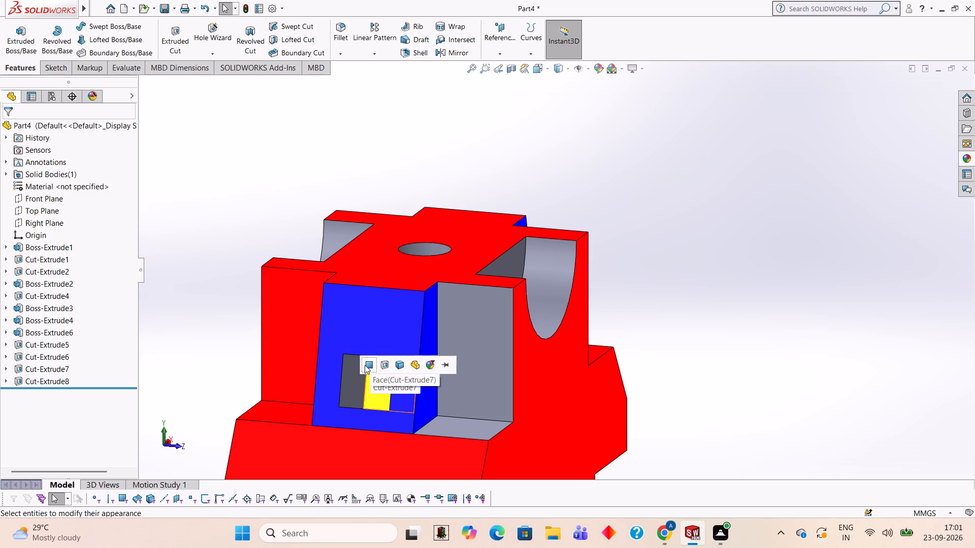
{"action": "left_click", "coordinate": [383, 365]}
Apply the Yellow LED appearance to the whole rectangular pocket cut in the opposite blue rib.
{"action": "middle_click_drag", "start_coordinate": [623, 285], "coordinate": [662, 302]}
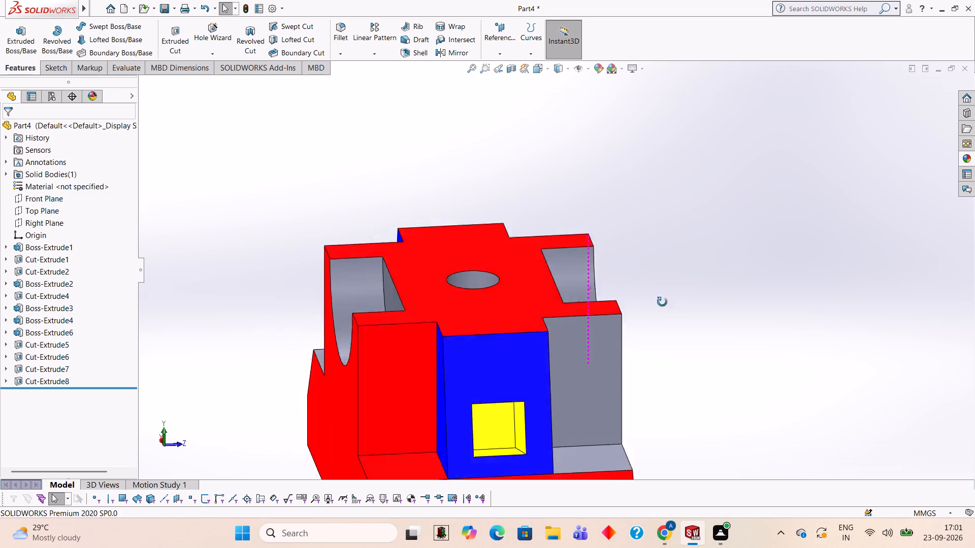
{"action": "middle_click_drag", "start_coordinate": [662, 302], "coordinate": [647, 319]}
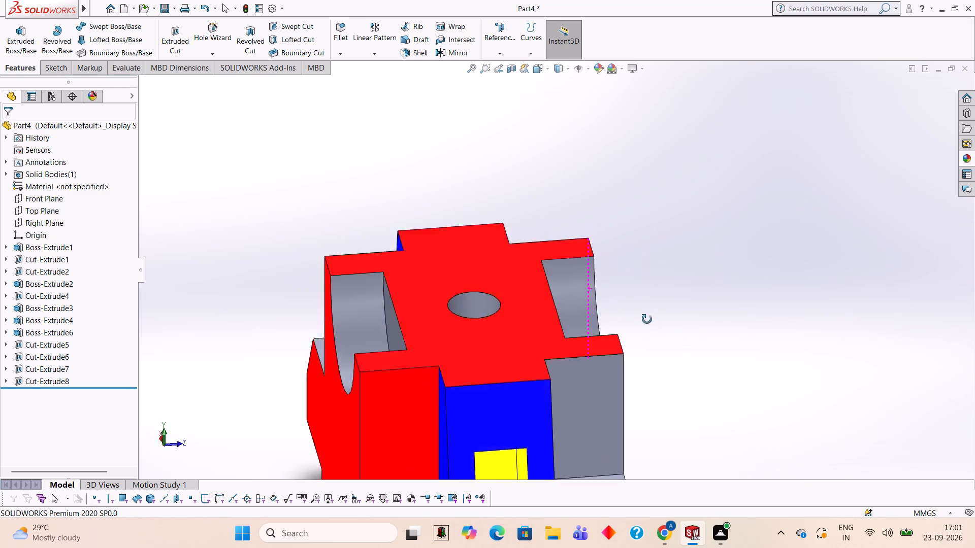
{"action": "middle_click_drag", "start_coordinate": [647, 319], "coordinate": [643, 265]}
{"action": "scroll", "coordinate": [649, 260], "scroll_direction": "down", "scroll_amount": 1}
{"action": "middle_click_drag", "start_coordinate": [736, 209], "coordinate": [667, 266]}
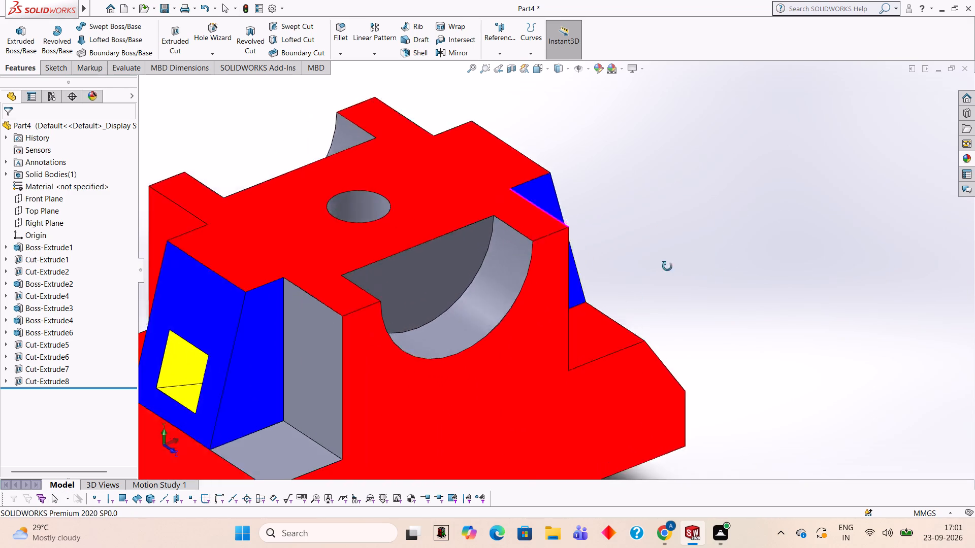
{"action": "middle_click_drag", "start_coordinate": [667, 266], "coordinate": [559, 242]}
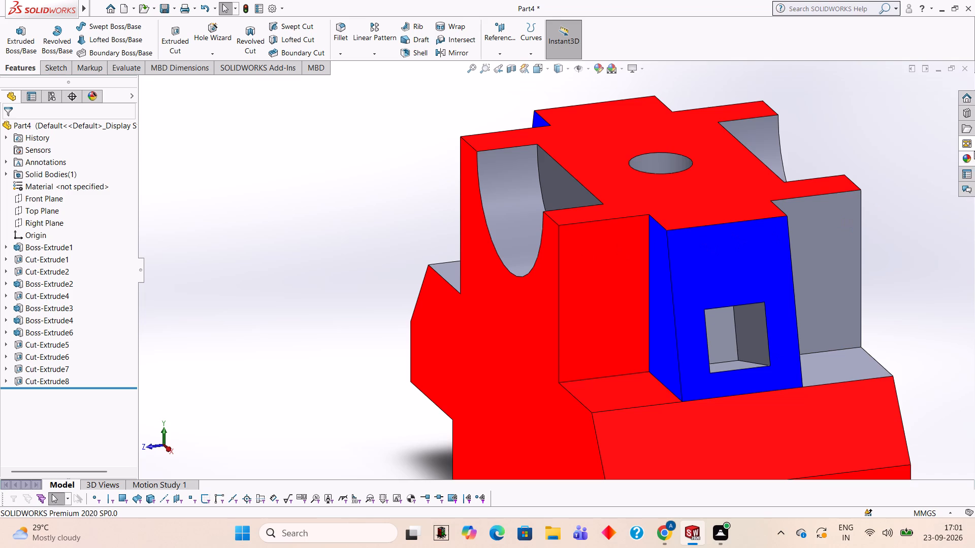
{"action": "left_click", "coordinate": [969, 157]}
{"action": "left_click_drag", "start_coordinate": [862, 439], "coordinate": [727, 353]}
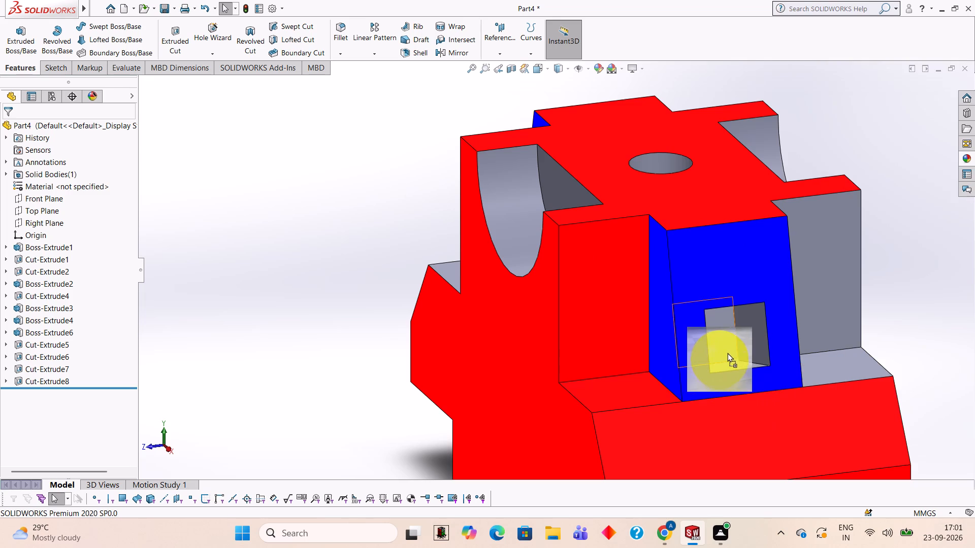
{"action": "left_click_drag", "start_coordinate": [727, 353], "coordinate": [740, 348]}
{"action": "left_click", "coordinate": [740, 348]}
Apply the Green LED appearance to only the red vertical face and red ledge face of the corner notch beside that rib.
{"action": "scroll", "coordinate": [837, 299], "scroll_direction": "up", "scroll_amount": 1}
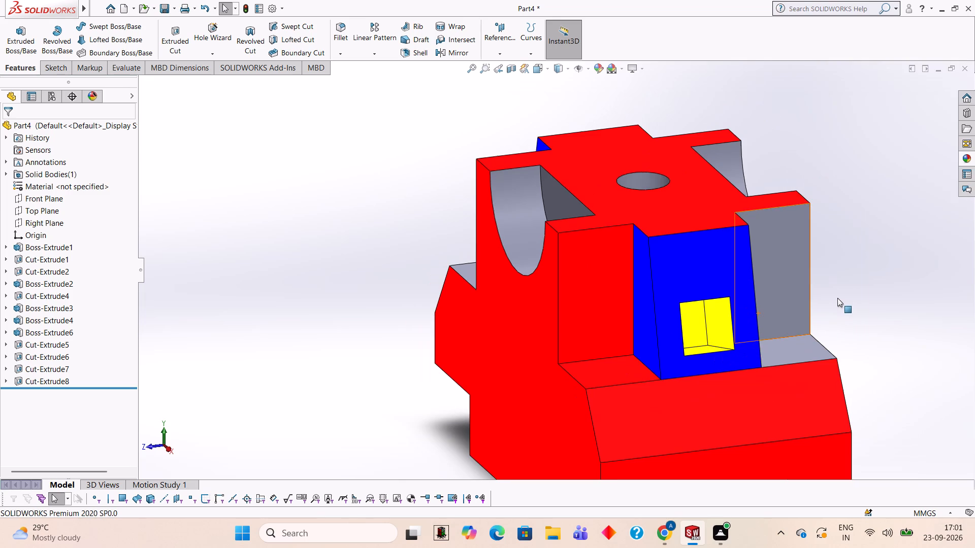
{"action": "middle_click_drag", "start_coordinate": [840, 292], "coordinate": [860, 301]}
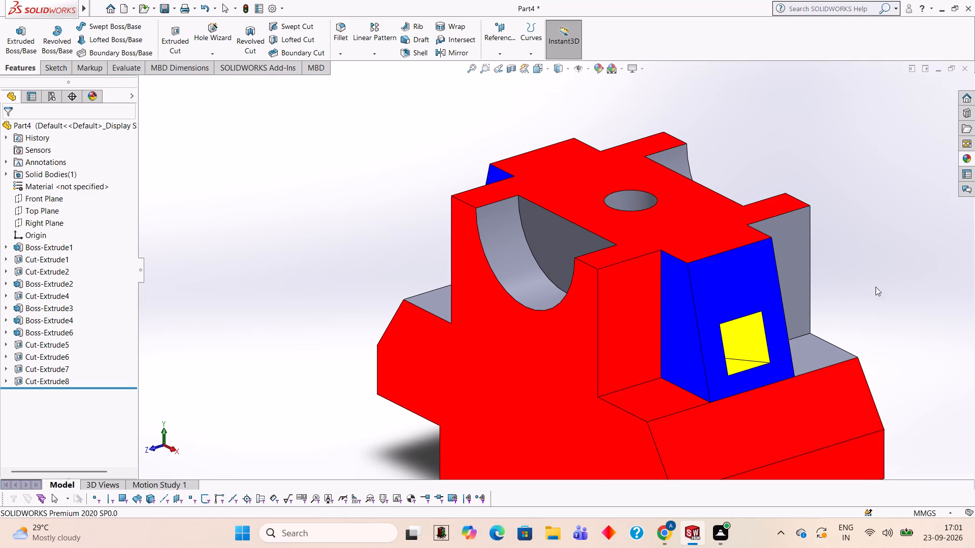
{"action": "middle_click", "coordinate": [844, 268]}
{"action": "scroll", "coordinate": [850, 267], "scroll_direction": "up", "scroll_amount": 1}
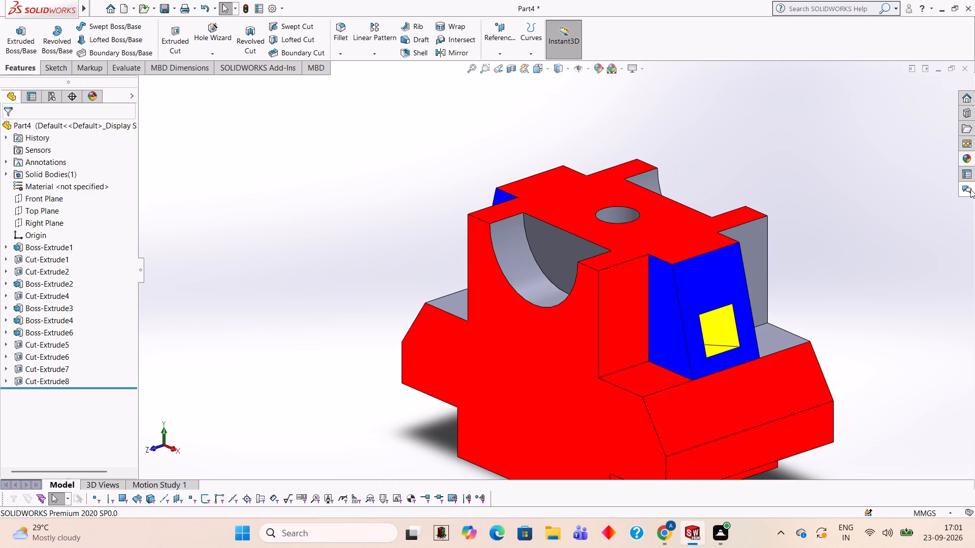
{"action": "left_click", "coordinate": [965, 159]}
{"action": "scroll", "coordinate": [894, 363], "scroll_direction": "down", "scroll_amount": 1}
{"action": "left_click_drag", "start_coordinate": [850, 403], "coordinate": [628, 353]}
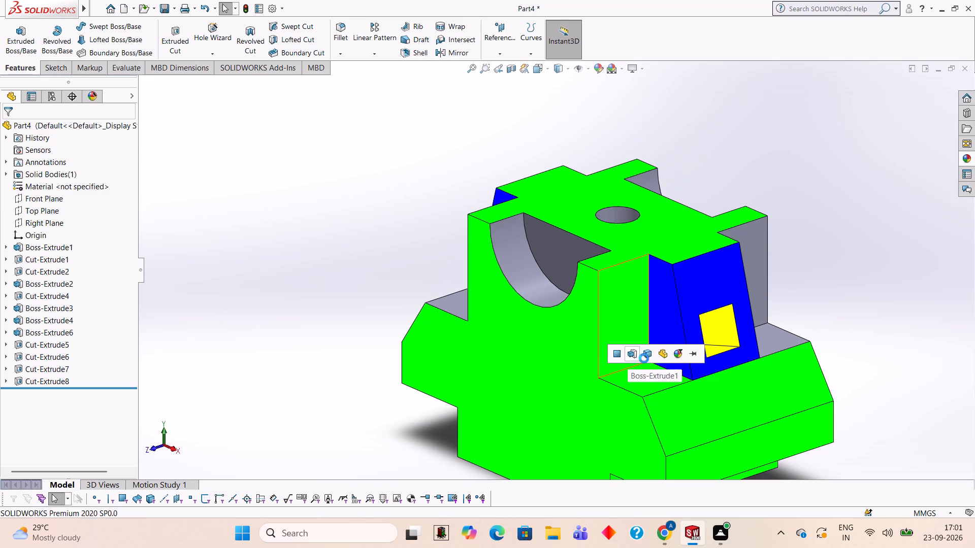
{"action": "left_click", "coordinate": [613, 354]}
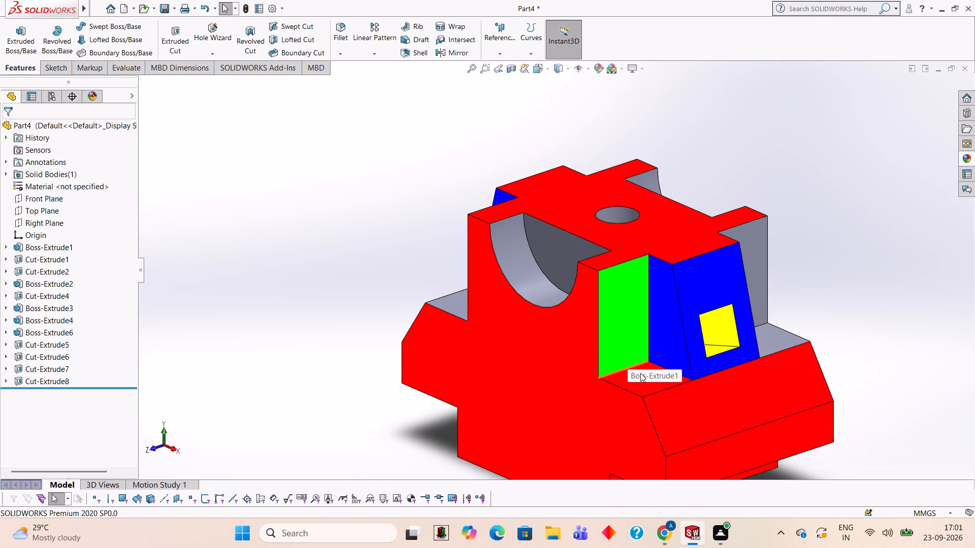
{"action": "left_click", "coordinate": [964, 158]}
{"action": "left_click_drag", "start_coordinate": [870, 397], "coordinate": [869, 398]}
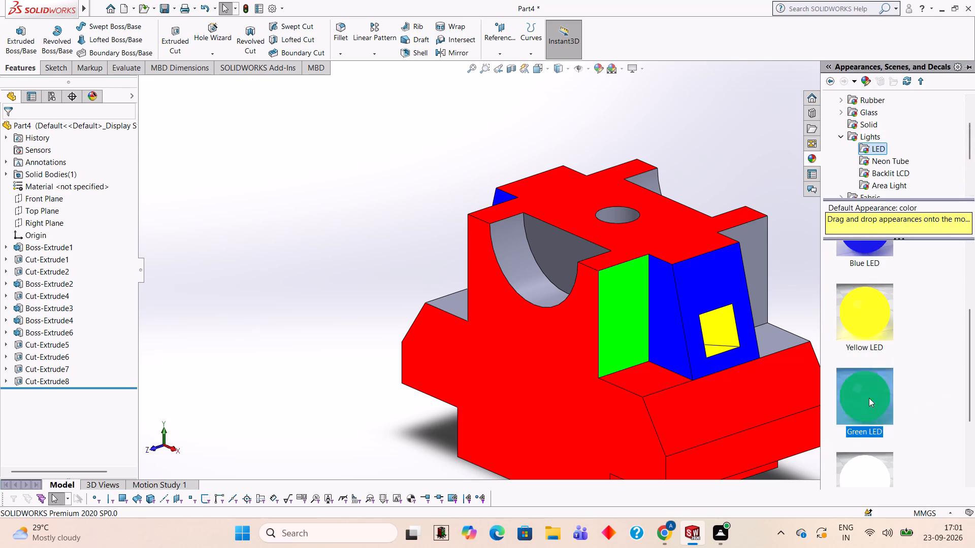
{"action": "left_click_drag", "start_coordinate": [869, 398], "coordinate": [653, 381]}
{"action": "left_click", "coordinate": [653, 381]}
Apply the Green LED appearance to the whole grey Cut-Extrude4 corner notch on the other side of the same rib.
{"action": "scroll", "coordinate": [883, 251], "scroll_direction": "down", "scroll_amount": 1}
{"action": "middle_click_drag", "start_coordinate": [883, 251], "coordinate": [839, 229]}
{"action": "left_click", "coordinate": [969, 160]}
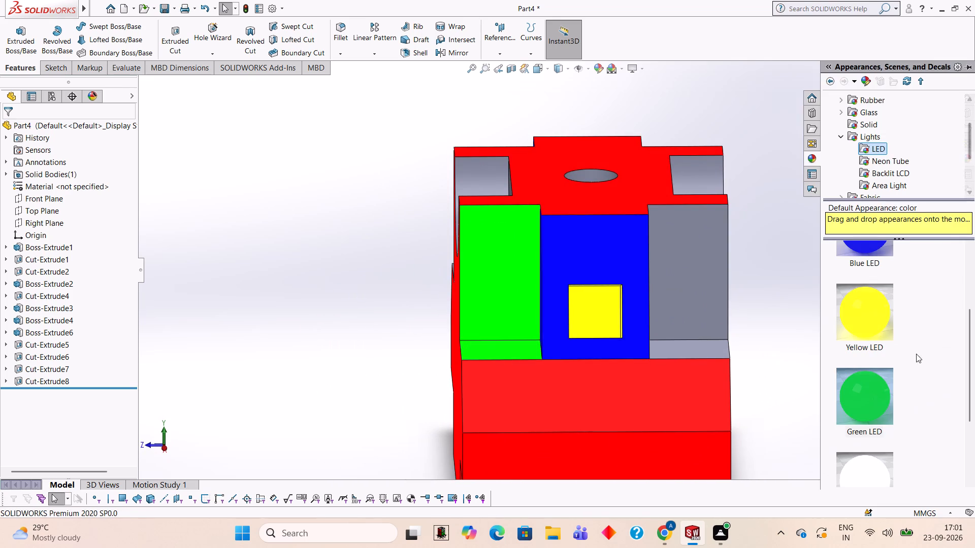
{"action": "left_click_drag", "start_coordinate": [873, 410], "coordinate": [709, 303]}
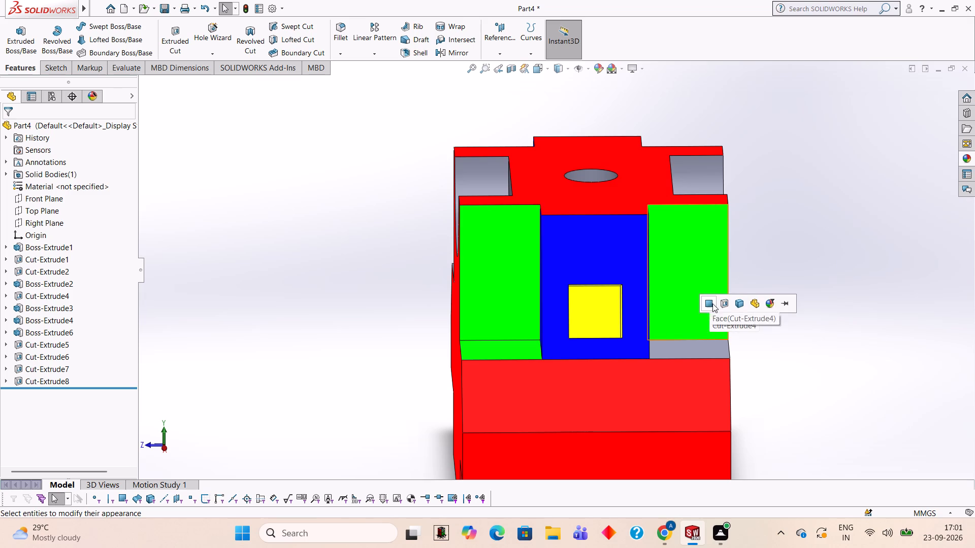
{"action": "left_click", "coordinate": [720, 304]}
Apply the Green LED appearance to the whole grey Cut-Extrude5 corner notch beside the opposite rib.
{"action": "middle_click_drag", "start_coordinate": [783, 253], "coordinate": [871, 253]}
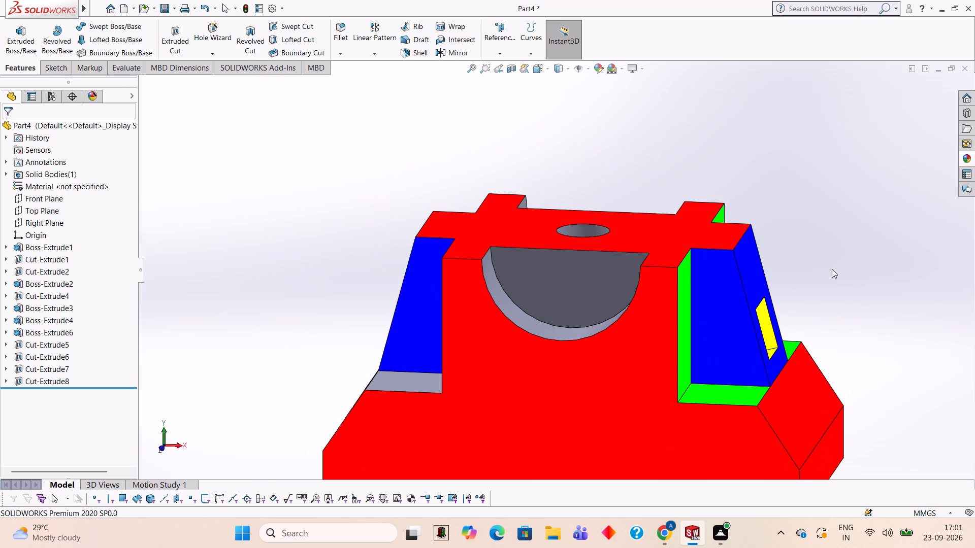
{"action": "middle_click_drag", "start_coordinate": [847, 234], "coordinate": [907, 226]}
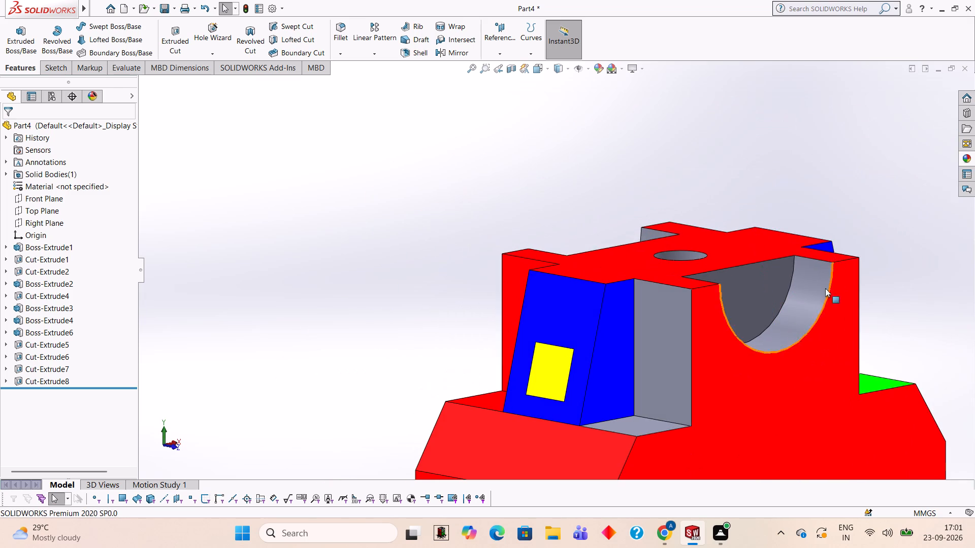
{"action": "left_click", "coordinate": [969, 158]}
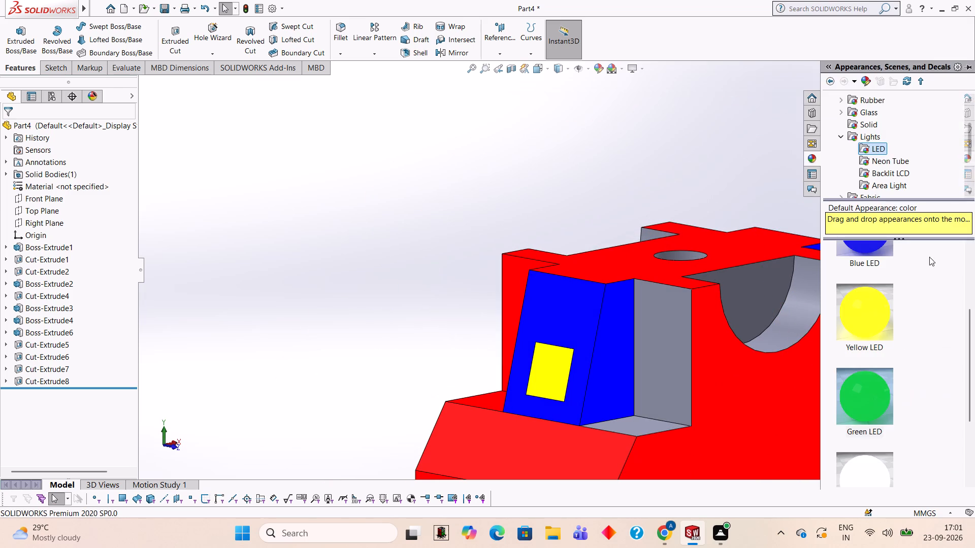
{"action": "left_click_drag", "start_coordinate": [875, 387], "coordinate": [665, 373]}
{"action": "left_click", "coordinate": [665, 373]}
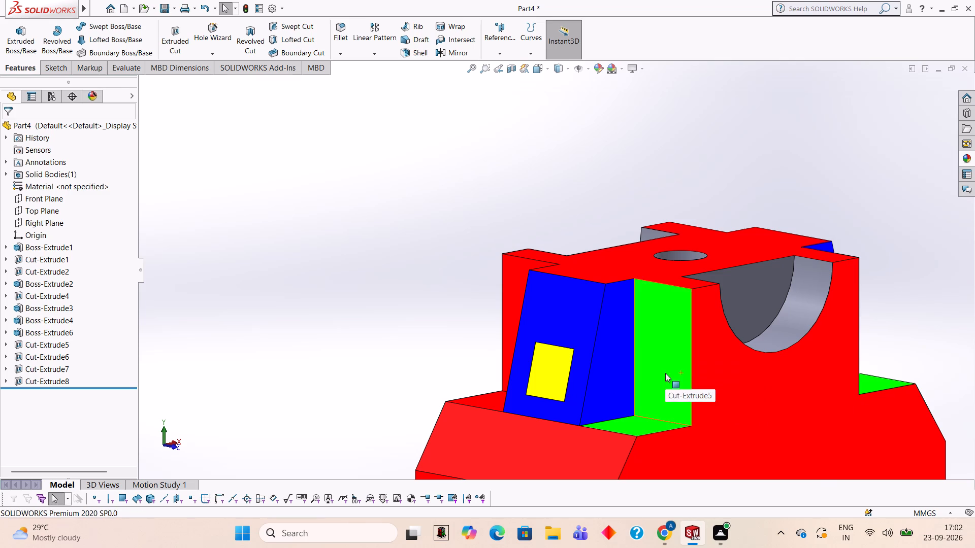
Apply the Green LED appearance to only the vertical face and ledge face of the last red corner notch.
{"action": "middle_click_drag", "start_coordinate": [603, 254], "coordinate": [700, 250]}
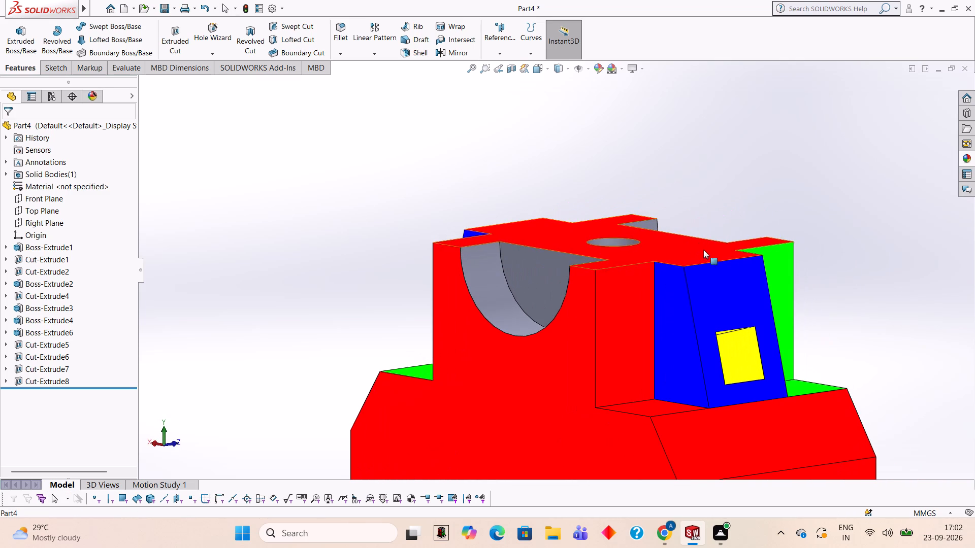
{"action": "left_click", "coordinate": [968, 158]}
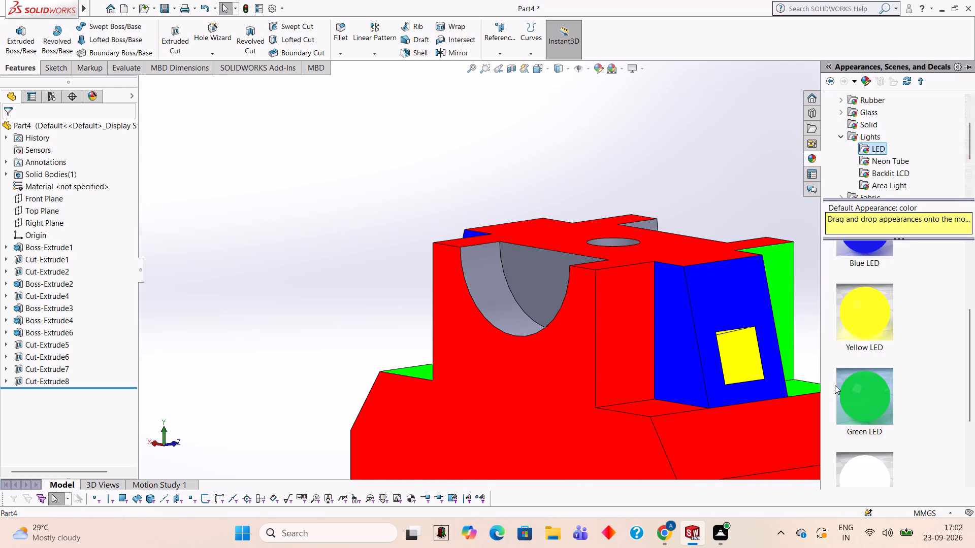
{"action": "left_click_drag", "start_coordinate": [865, 392], "coordinate": [623, 347]}
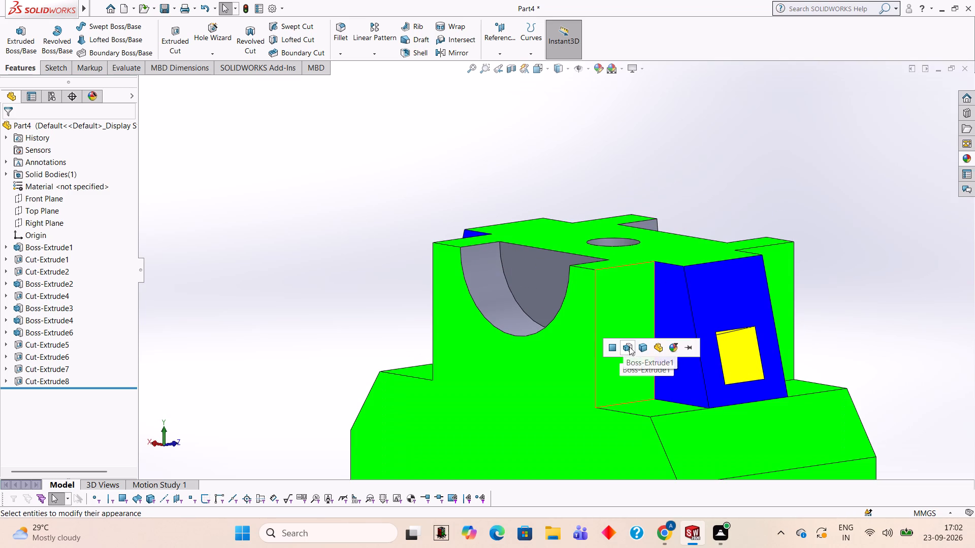
{"action": "left_click", "coordinate": [608, 346]}
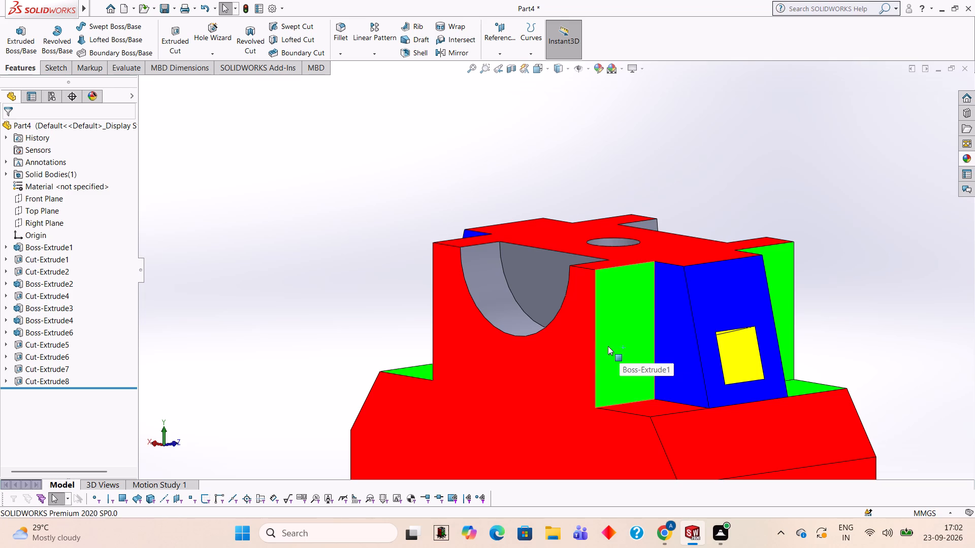
{"action": "middle_click_drag", "start_coordinate": [656, 301], "coordinate": [684, 370]}
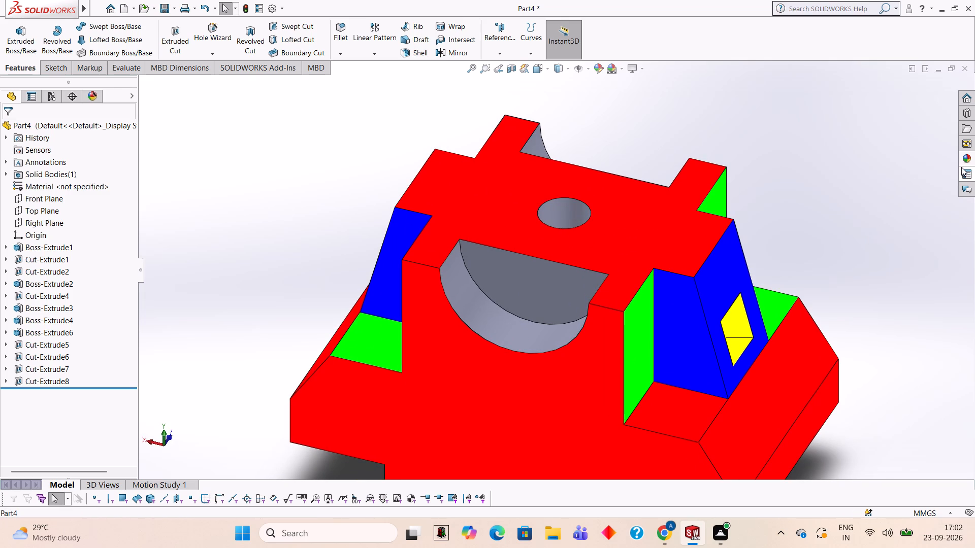
{"action": "left_click", "coordinate": [965, 160]}
{"action": "left_click_drag", "start_coordinate": [865, 382], "coordinate": [864, 382]}
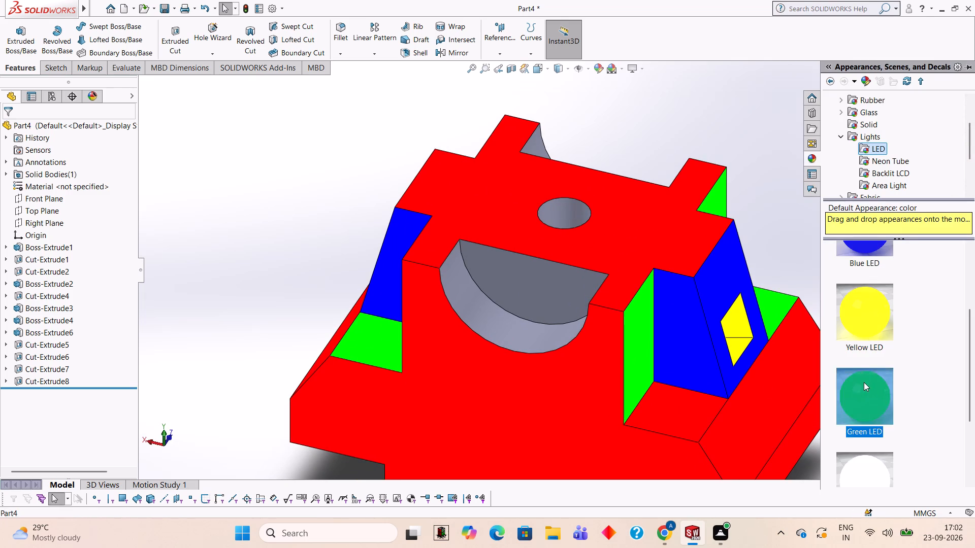
{"action": "left_click_drag", "start_coordinate": [864, 382], "coordinate": [687, 392]}
{"action": "left_click", "coordinate": [687, 392]}
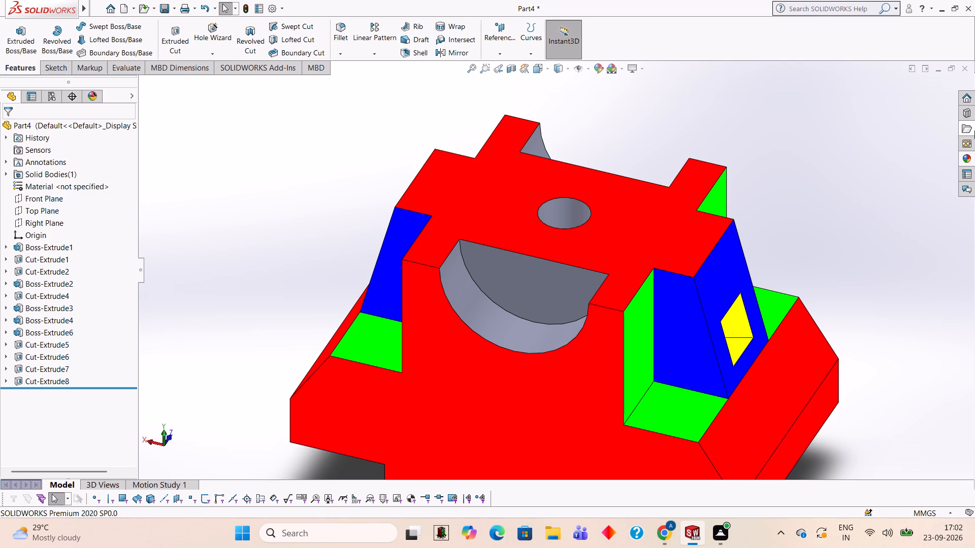
Apply the Yellow LED appearance to the whole semicircular cut at the end beside the newly green corner.
{"action": "left_click", "coordinate": [974, 160]}
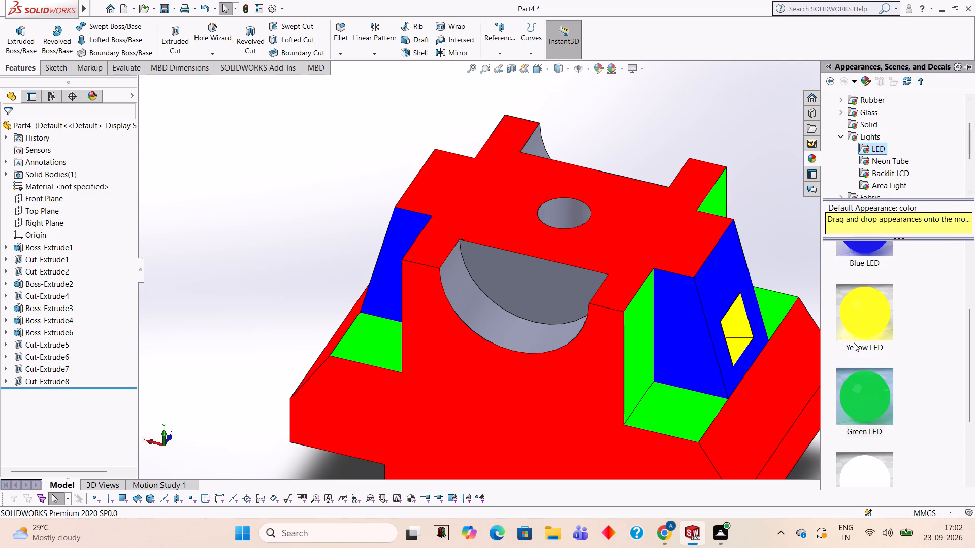
{"action": "left_click_drag", "start_coordinate": [867, 317], "coordinate": [539, 323]}
{"action": "left_click", "coordinate": [550, 323]}
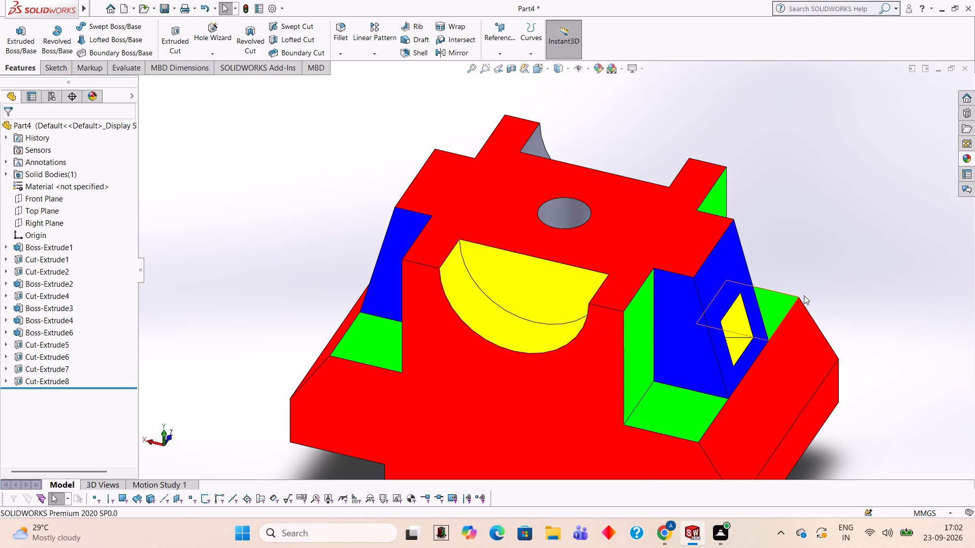
Apply the Yellow LED appearance to the whole Cut-Extrude1 semicircular cut at the opposite end of the block.
{"action": "middle_click_drag", "start_coordinate": [805, 295], "coordinate": [755, 237]}
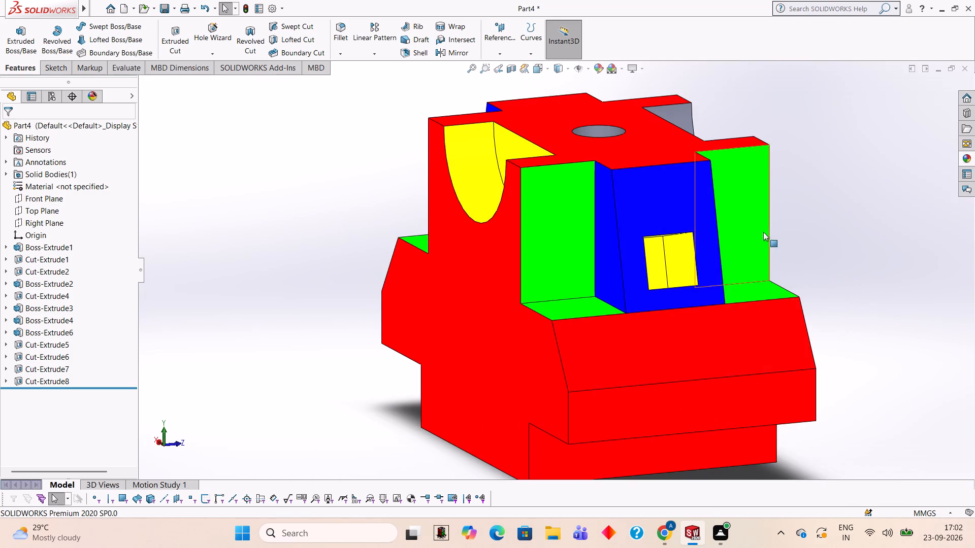
{"action": "middle_click_drag", "start_coordinate": [814, 228], "coordinate": [688, 310]}
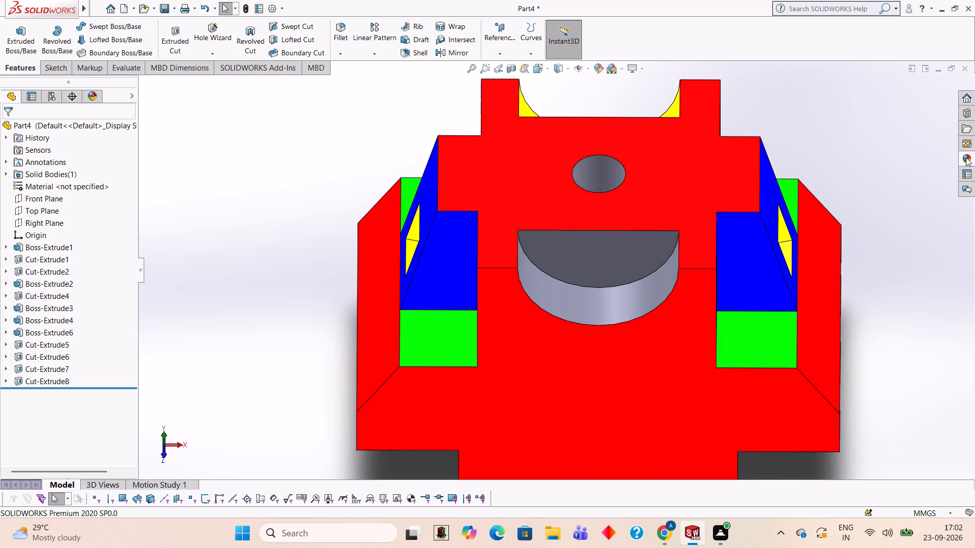
{"action": "left_click", "coordinate": [970, 155]}
{"action": "left_click_drag", "start_coordinate": [862, 322], "coordinate": [572, 284]}
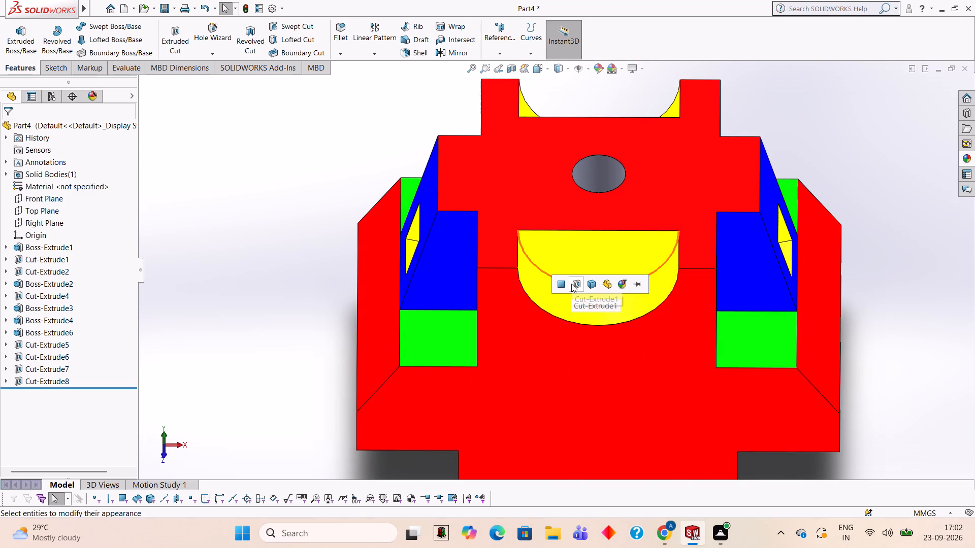
{"action": "left_click", "coordinate": [572, 285]}
Apply the Yellow LED appearance to the whole Cut-Extrude6 central hole.
{"action": "middle_click_drag", "start_coordinate": [632, 159], "coordinate": [630, 290]}
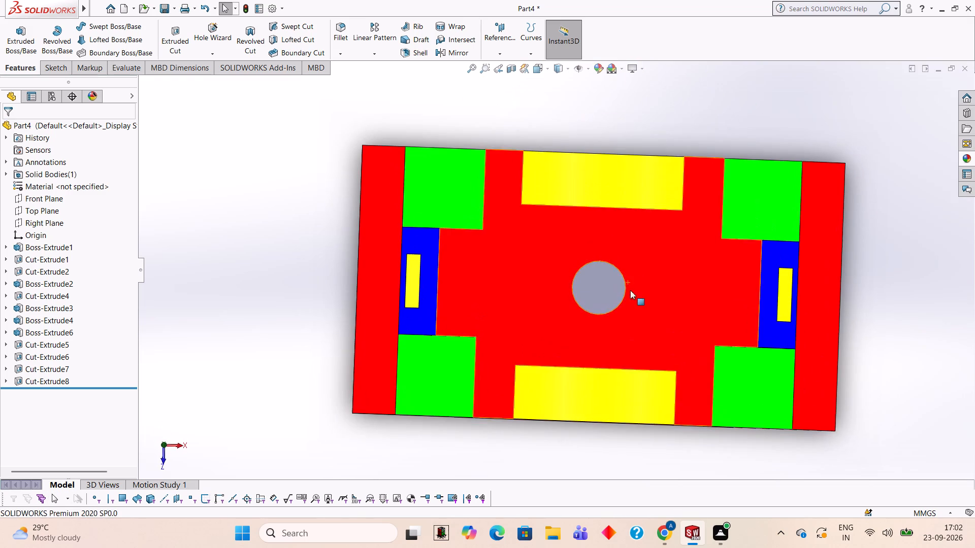
{"action": "scroll", "coordinate": [573, 277], "scroll_direction": "down", "scroll_amount": 2}
{"action": "left_click", "coordinate": [969, 159]}
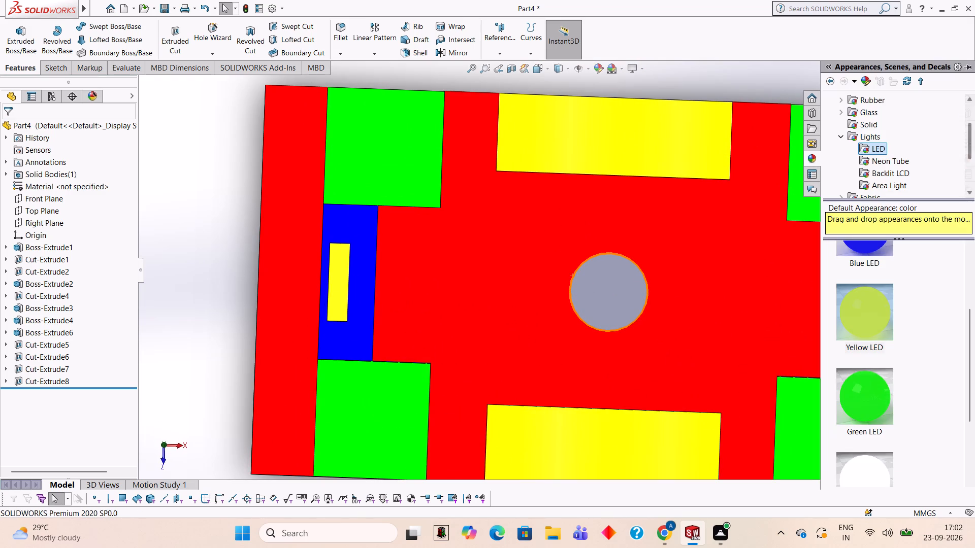
{"action": "left_click_drag", "start_coordinate": [875, 308], "coordinate": [623, 284]}
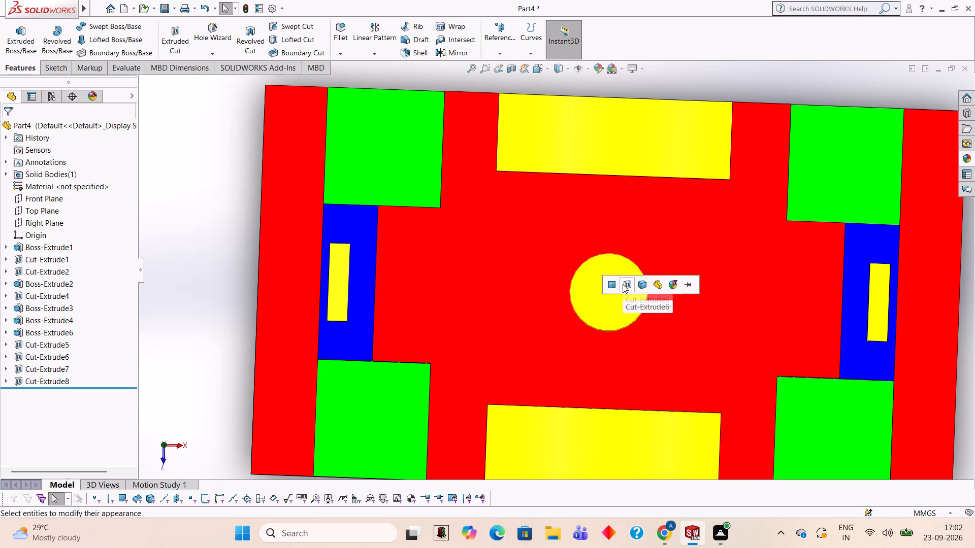
{"action": "left_click", "coordinate": [623, 284]}
Examine the coloured block from above and from the side to check its recoloured cuts, ribs and hole.
{"action": "middle_click_drag", "start_coordinate": [632, 306], "coordinate": [647, 195]}
{"action": "scroll", "coordinate": [646, 207], "scroll_direction": "up", "scroll_amount": 1}
{"action": "middle_click_drag", "start_coordinate": [678, 402], "coordinate": [696, 347]}
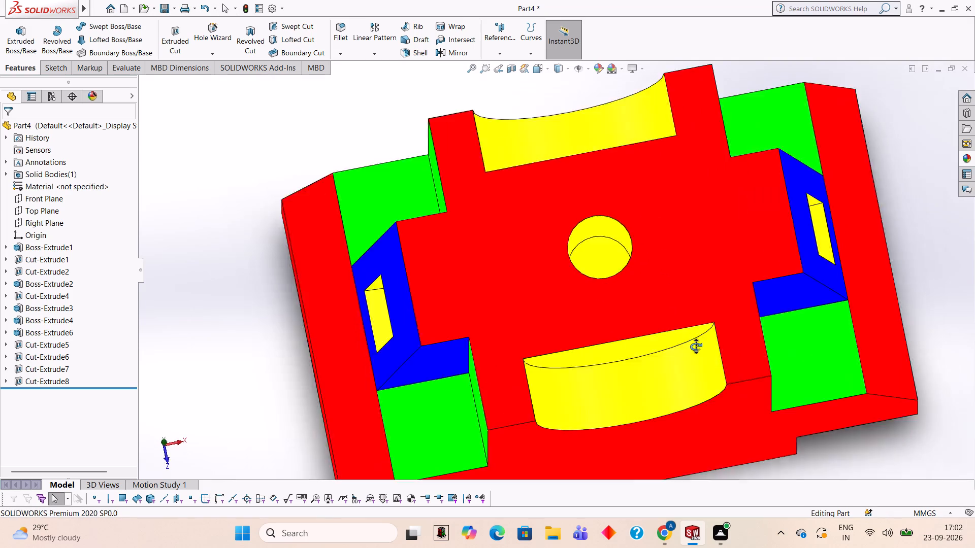
{"action": "middle_click_drag", "start_coordinate": [696, 347], "coordinate": [672, 228]}
{"action": "scroll", "coordinate": [672, 228], "scroll_direction": "up", "scroll_amount": 2}
{"action": "middle_click_drag", "start_coordinate": [851, 286], "coordinate": [819, 279]}
{"action": "middle_click_drag", "start_coordinate": [822, 280], "coordinate": [814, 277]}
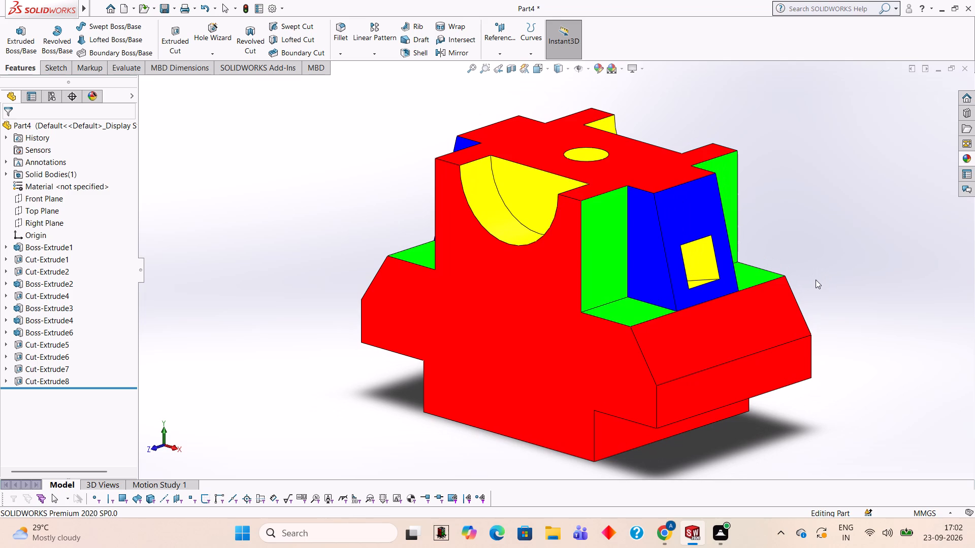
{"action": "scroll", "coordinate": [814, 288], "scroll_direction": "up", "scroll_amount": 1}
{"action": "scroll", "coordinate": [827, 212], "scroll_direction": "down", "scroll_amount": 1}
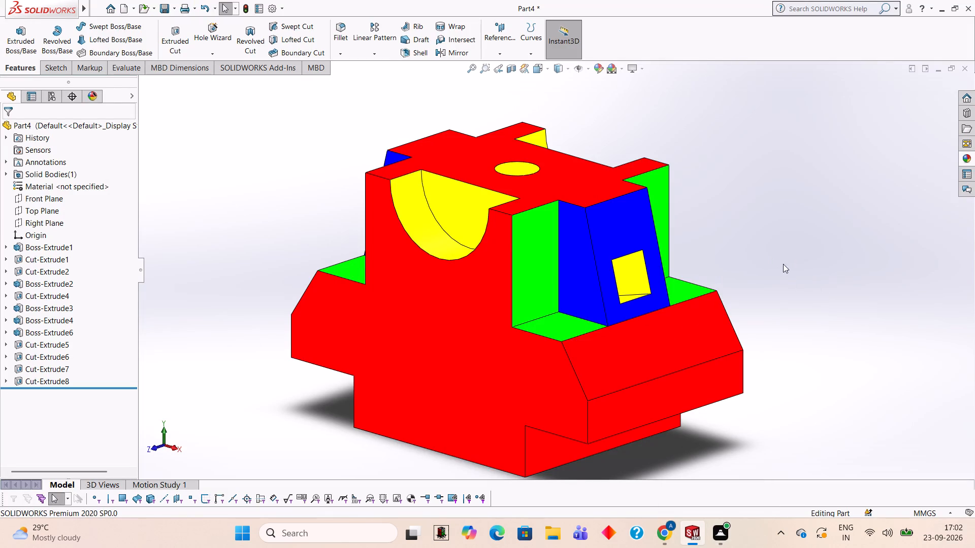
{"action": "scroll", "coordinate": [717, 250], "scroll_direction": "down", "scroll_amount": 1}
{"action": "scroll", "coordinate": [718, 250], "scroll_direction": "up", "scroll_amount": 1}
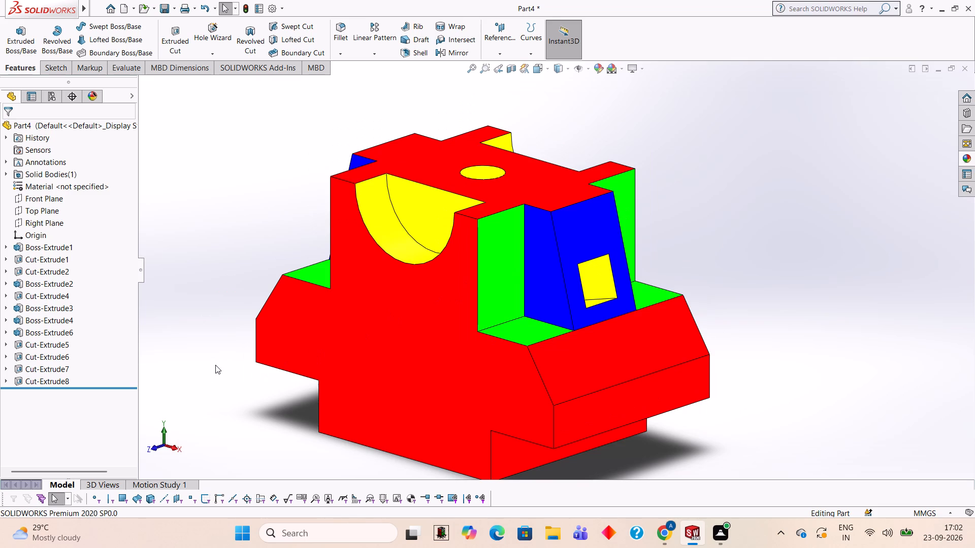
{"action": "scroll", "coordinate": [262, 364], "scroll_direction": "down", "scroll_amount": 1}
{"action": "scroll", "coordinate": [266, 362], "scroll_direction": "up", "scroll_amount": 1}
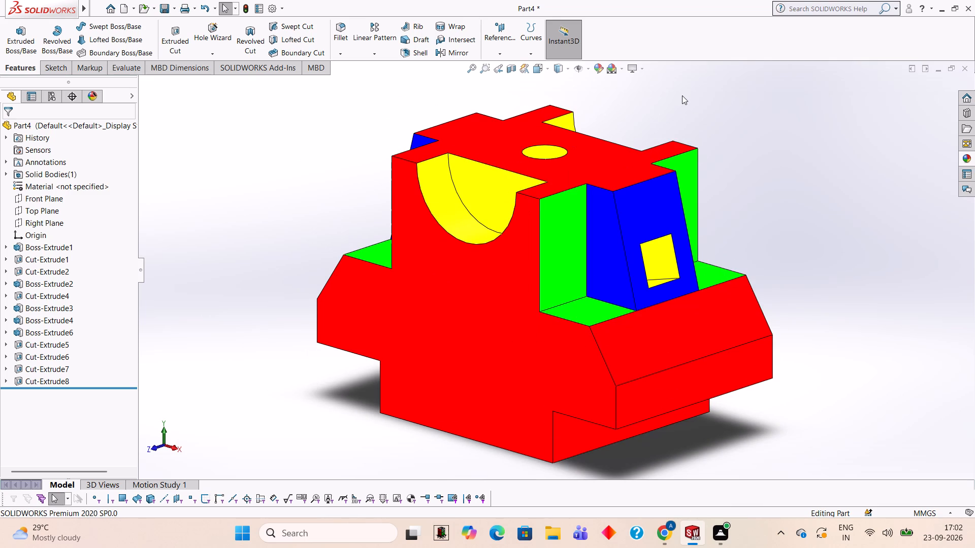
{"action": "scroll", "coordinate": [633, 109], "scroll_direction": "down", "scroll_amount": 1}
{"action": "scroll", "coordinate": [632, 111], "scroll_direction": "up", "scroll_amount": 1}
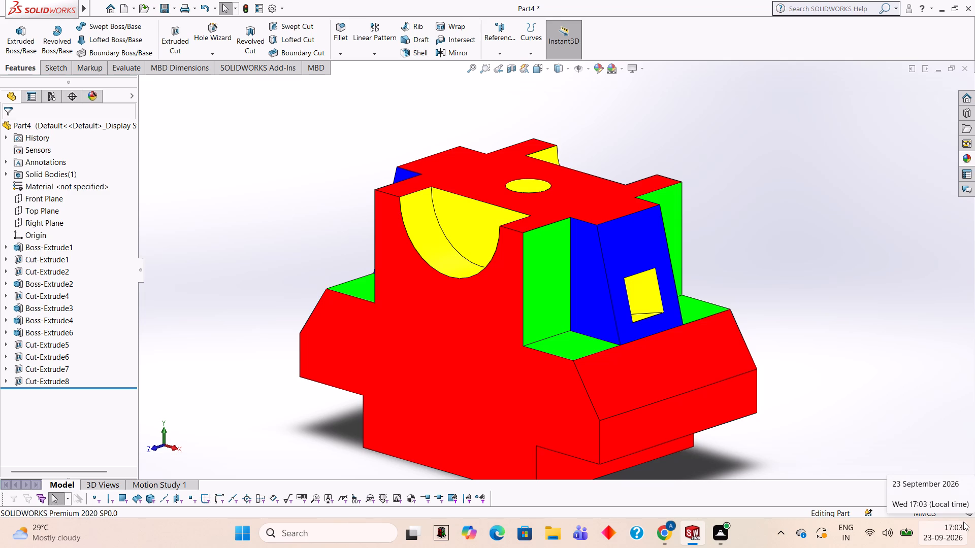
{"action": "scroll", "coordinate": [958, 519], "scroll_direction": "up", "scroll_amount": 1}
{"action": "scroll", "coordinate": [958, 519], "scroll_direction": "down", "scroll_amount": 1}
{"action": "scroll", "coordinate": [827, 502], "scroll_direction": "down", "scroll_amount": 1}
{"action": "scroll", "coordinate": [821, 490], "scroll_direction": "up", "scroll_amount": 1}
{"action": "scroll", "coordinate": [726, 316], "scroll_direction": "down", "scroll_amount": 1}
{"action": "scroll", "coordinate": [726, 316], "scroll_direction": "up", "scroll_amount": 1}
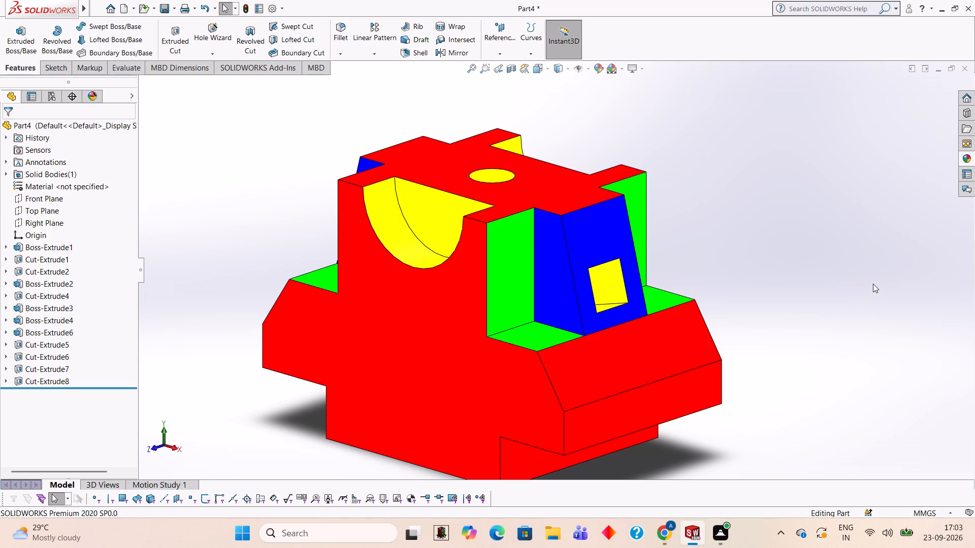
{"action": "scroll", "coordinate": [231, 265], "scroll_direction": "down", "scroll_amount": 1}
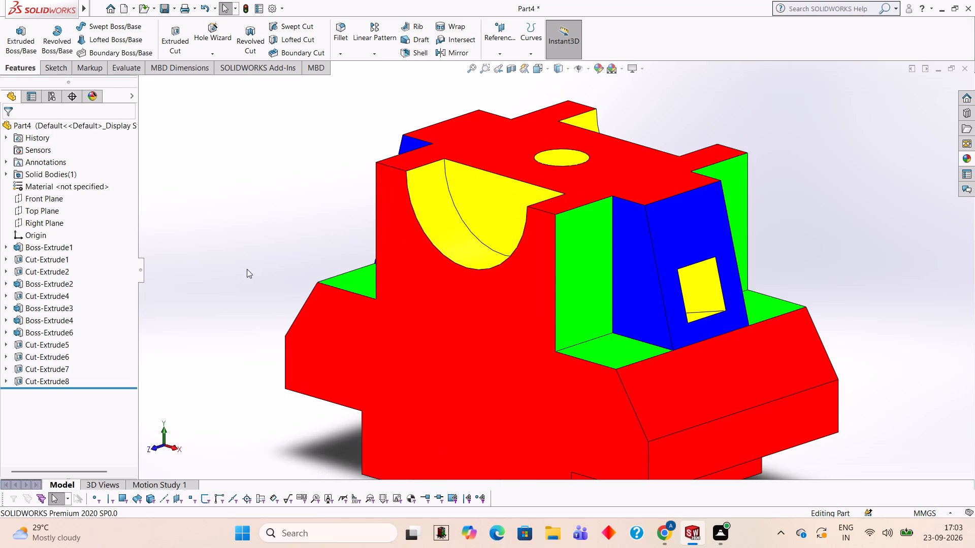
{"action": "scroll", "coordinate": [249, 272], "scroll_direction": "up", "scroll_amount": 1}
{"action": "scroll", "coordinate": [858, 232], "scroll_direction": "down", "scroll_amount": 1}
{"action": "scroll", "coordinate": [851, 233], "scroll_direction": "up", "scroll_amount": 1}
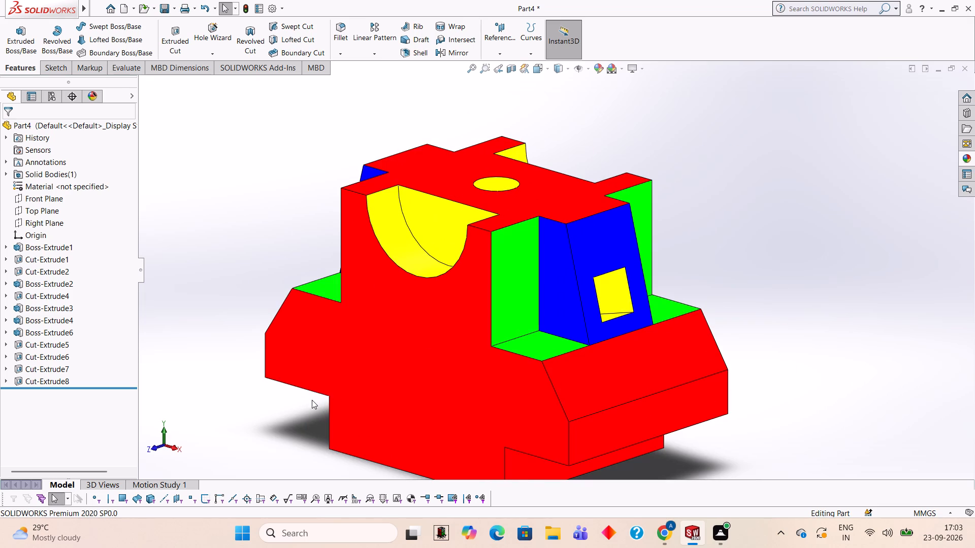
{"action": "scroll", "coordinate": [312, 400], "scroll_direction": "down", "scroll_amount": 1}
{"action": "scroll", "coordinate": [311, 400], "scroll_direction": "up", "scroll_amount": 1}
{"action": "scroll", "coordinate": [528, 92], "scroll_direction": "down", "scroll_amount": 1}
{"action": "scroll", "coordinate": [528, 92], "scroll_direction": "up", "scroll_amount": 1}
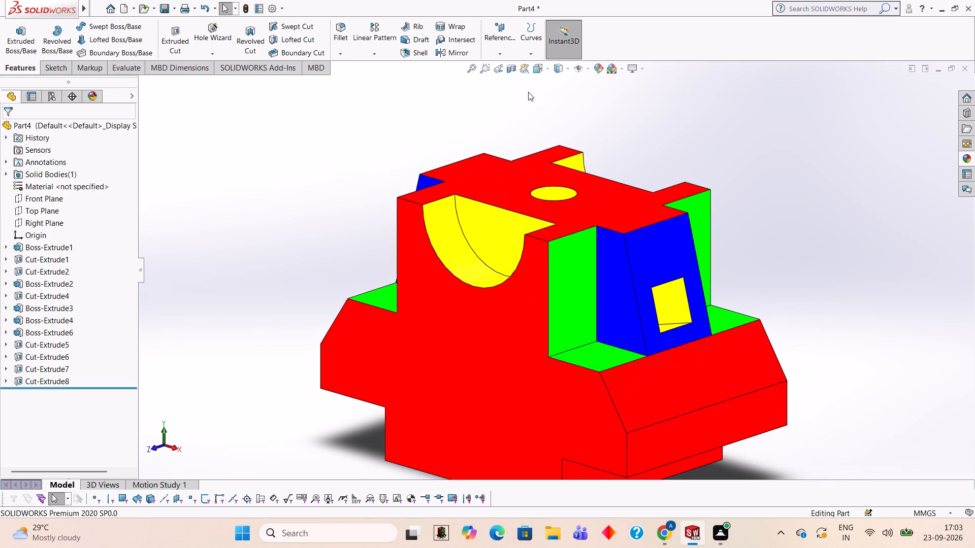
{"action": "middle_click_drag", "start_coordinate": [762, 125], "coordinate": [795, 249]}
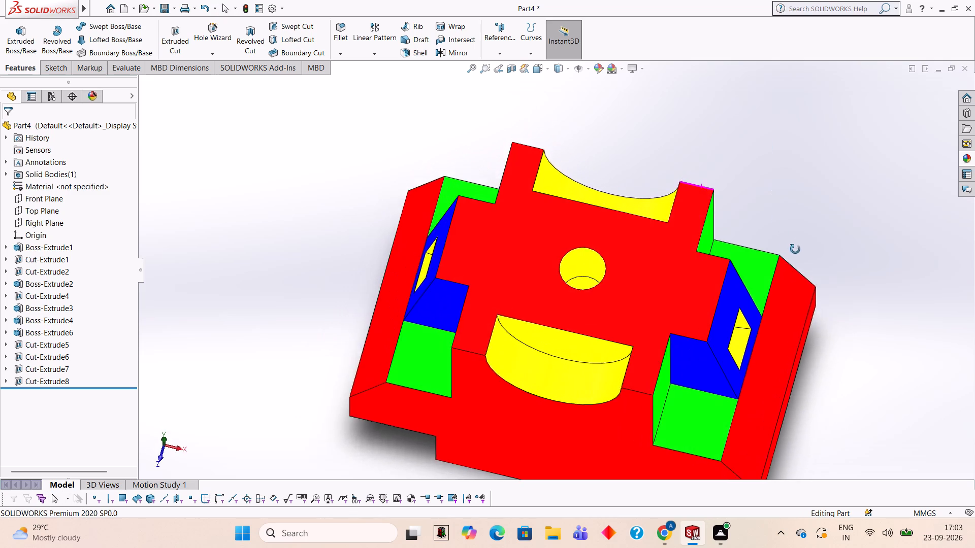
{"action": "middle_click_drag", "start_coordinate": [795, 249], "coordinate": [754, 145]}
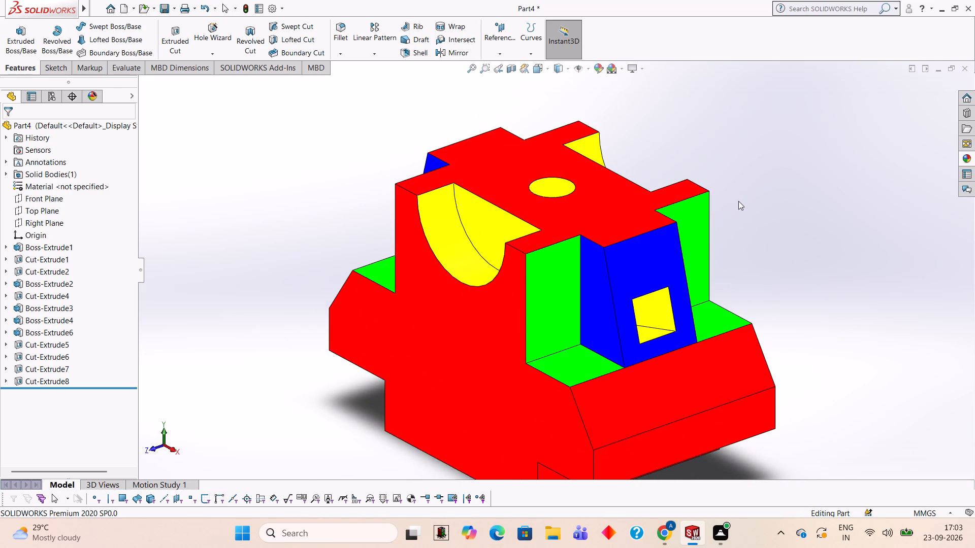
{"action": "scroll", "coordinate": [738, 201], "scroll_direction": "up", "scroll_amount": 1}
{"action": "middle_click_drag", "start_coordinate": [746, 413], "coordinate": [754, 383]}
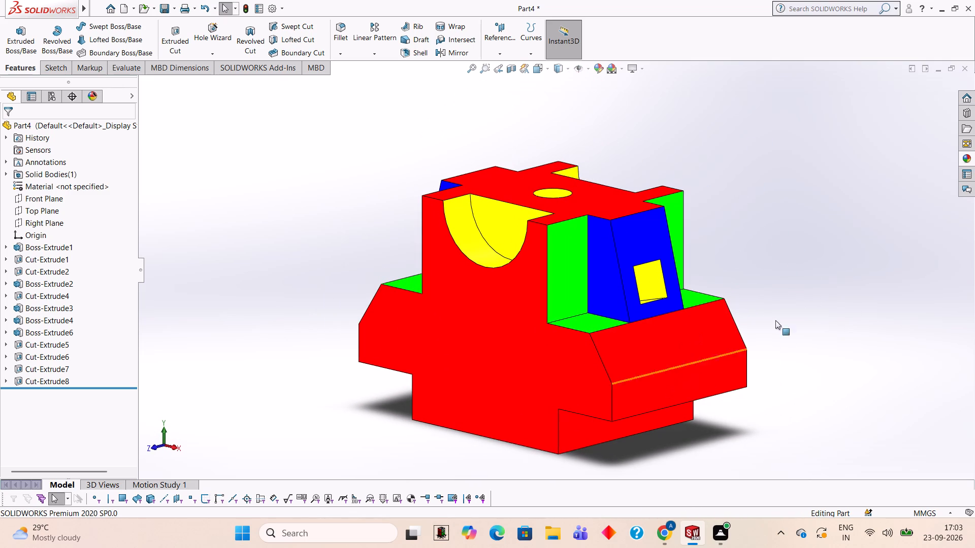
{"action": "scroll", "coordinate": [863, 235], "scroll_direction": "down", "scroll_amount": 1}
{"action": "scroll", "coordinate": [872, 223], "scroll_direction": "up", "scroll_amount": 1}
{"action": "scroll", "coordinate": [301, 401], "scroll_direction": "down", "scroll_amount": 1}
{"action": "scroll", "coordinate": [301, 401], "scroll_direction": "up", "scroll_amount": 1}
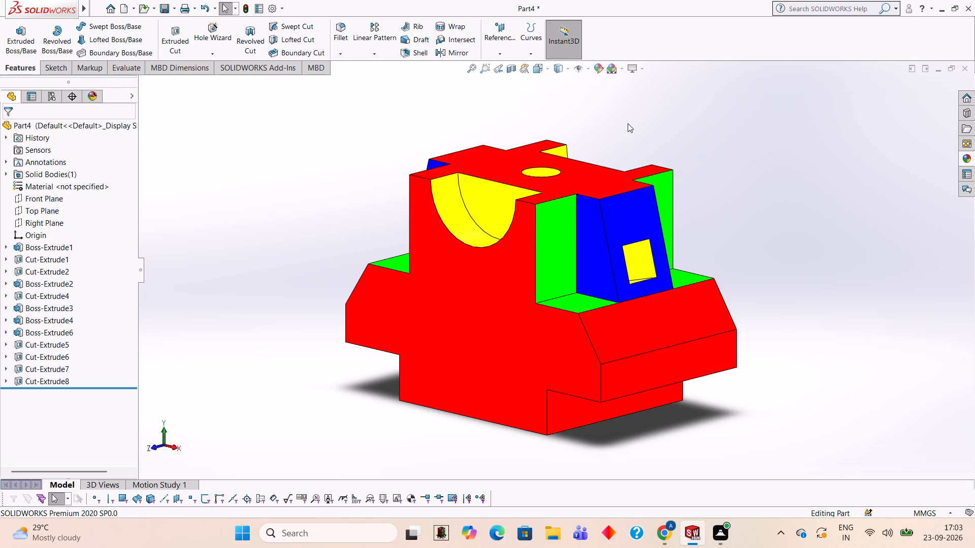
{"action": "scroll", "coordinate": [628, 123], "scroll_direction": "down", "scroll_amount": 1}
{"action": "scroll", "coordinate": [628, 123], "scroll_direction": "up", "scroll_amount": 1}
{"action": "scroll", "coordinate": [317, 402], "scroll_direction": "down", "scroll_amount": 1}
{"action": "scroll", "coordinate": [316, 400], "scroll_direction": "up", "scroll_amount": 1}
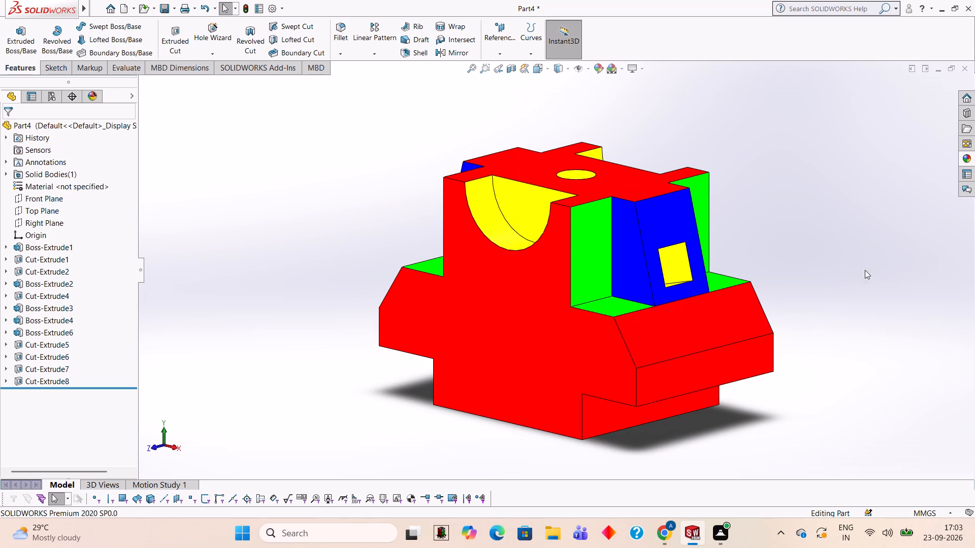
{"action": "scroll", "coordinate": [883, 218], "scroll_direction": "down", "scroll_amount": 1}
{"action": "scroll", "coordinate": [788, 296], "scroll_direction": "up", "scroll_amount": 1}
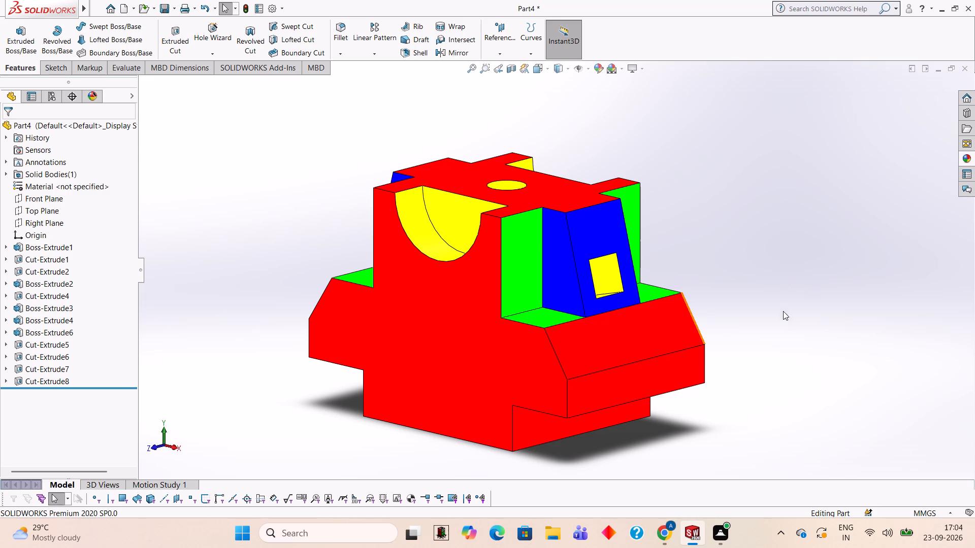
Apply the Green LED appearance to only the sloped face below the pocketed rib and the vertical face directly beneath it.
{"action": "left_click", "coordinate": [964, 160]}
{"action": "left_click_drag", "start_coordinate": [875, 388], "coordinate": [646, 329]}
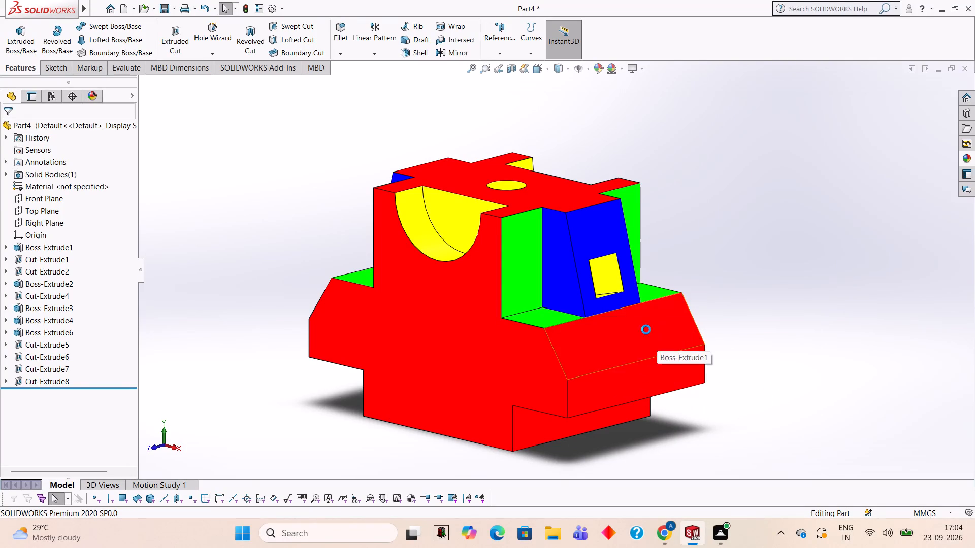
{"action": "left_click", "coordinate": [637, 330]}
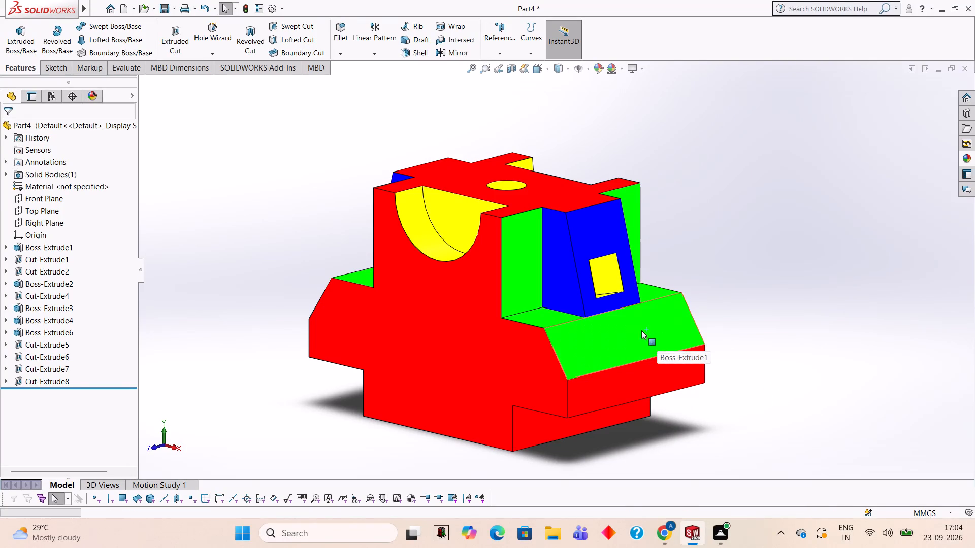
{"action": "left_click", "coordinate": [968, 156]}
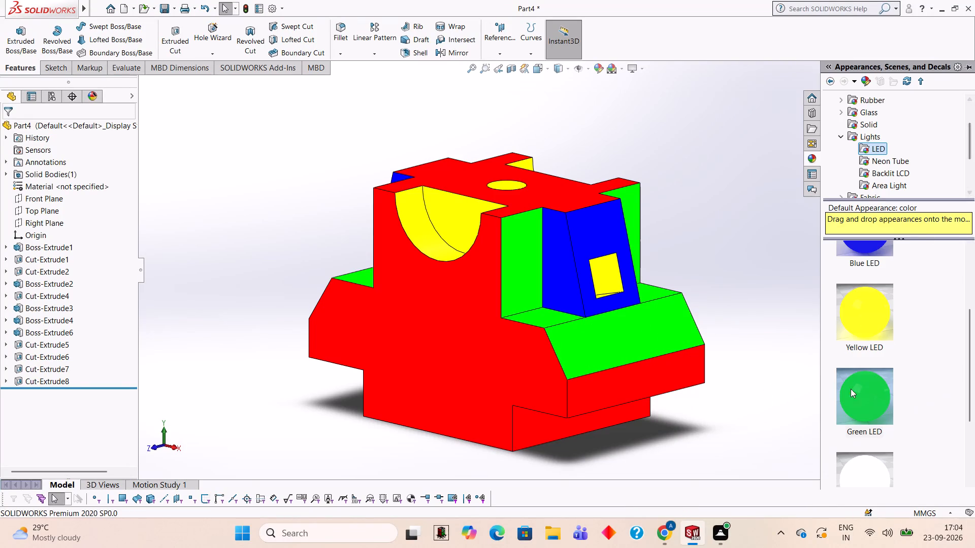
{"action": "left_click_drag", "start_coordinate": [858, 387], "coordinate": [641, 373]}
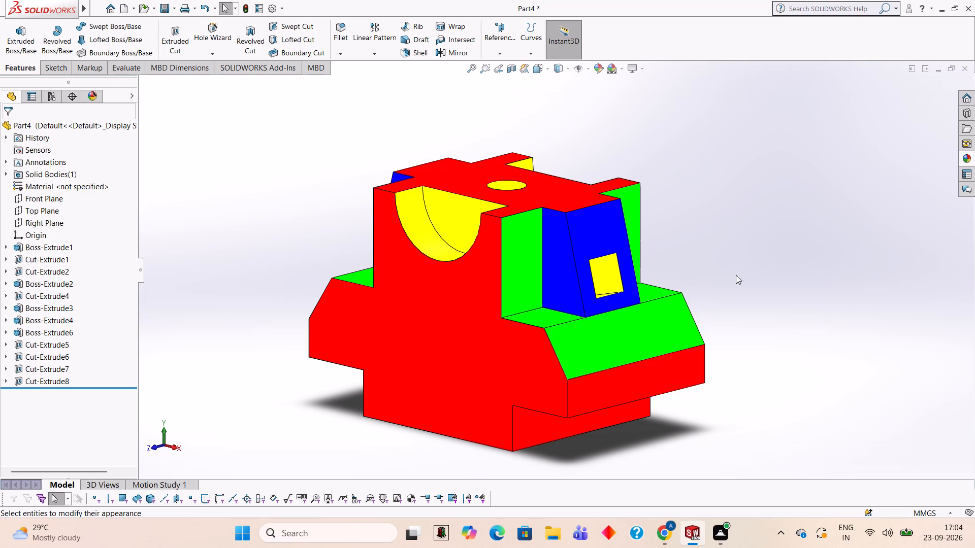
{"action": "left_click", "coordinate": [968, 154]}
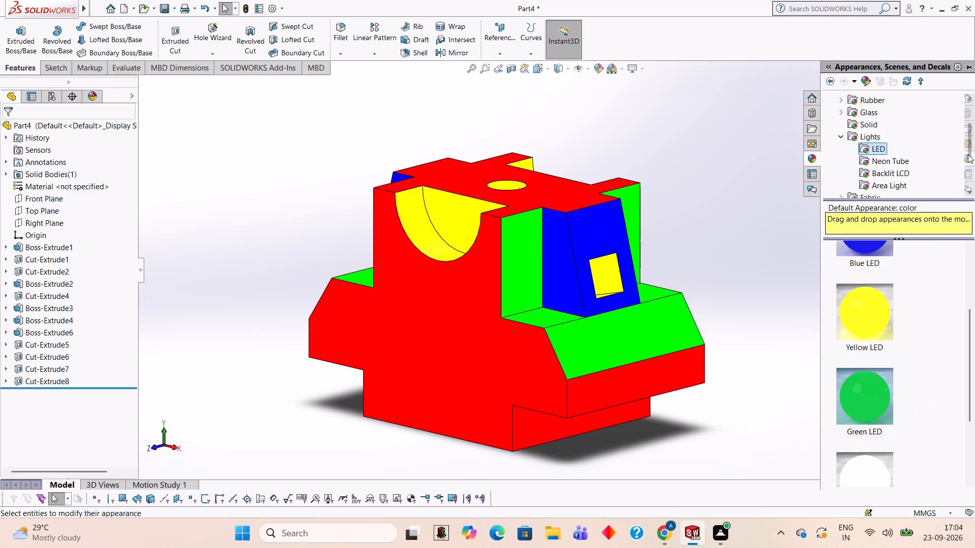
{"action": "left_click_drag", "start_coordinate": [874, 381], "coordinate": [634, 372]}
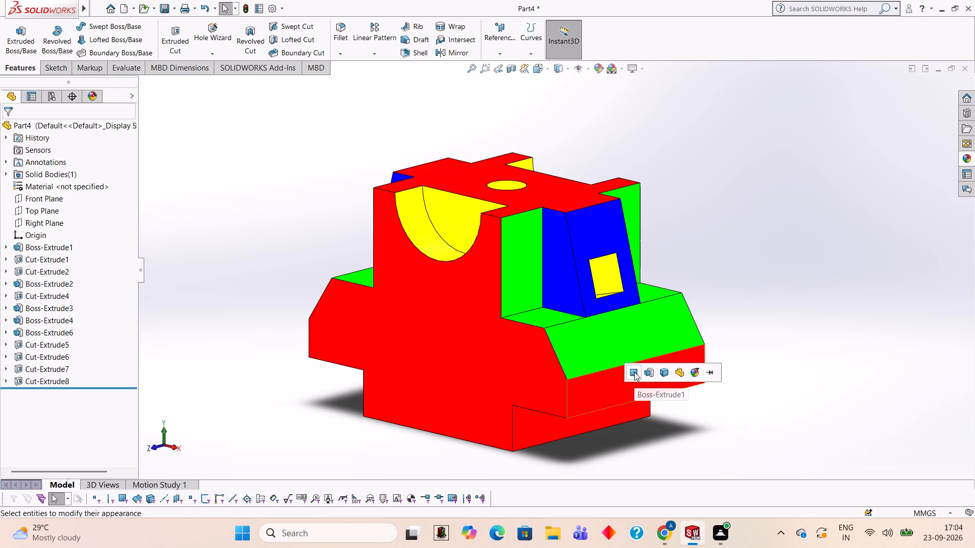
{"action": "left_click", "coordinate": [634, 372]}
Apply the Green LED appearance to only the underside ledge face and the lower vertical side face on the same side of the block.
{"action": "middle_click_drag", "start_coordinate": [713, 433], "coordinate": [713, 399]}
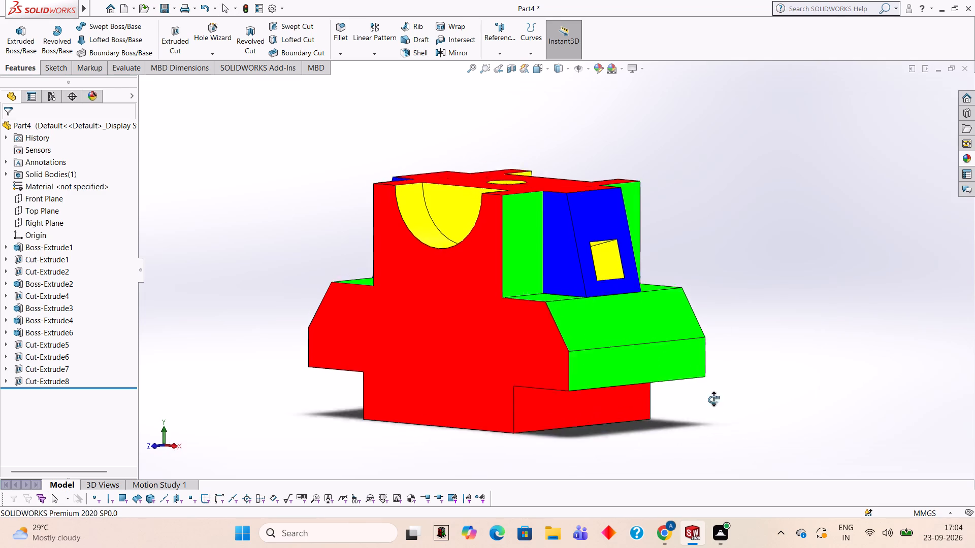
{"action": "middle_click_drag", "start_coordinate": [713, 399], "coordinate": [704, 324]}
{"action": "left_click", "coordinate": [972, 160]}
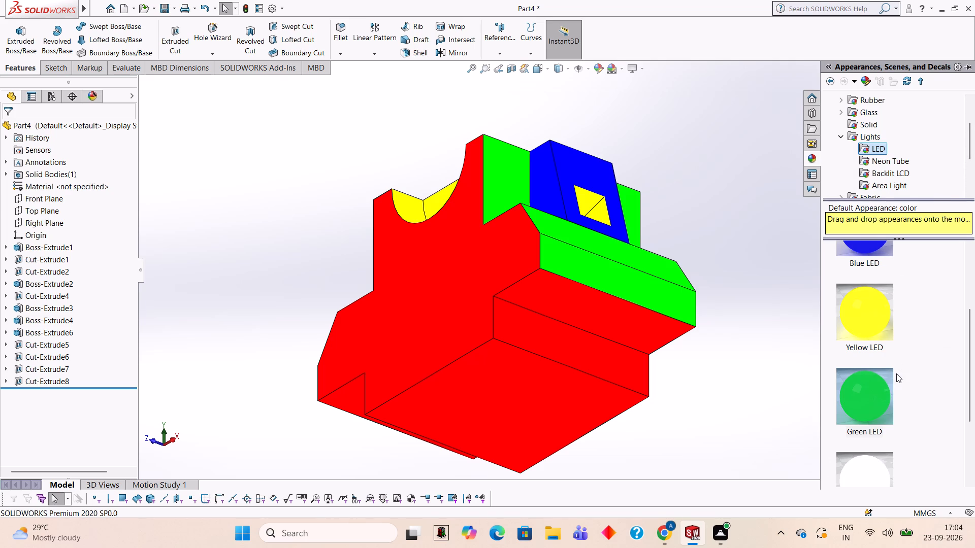
{"action": "left_click_drag", "start_coordinate": [877, 404], "coordinate": [773, 375]}
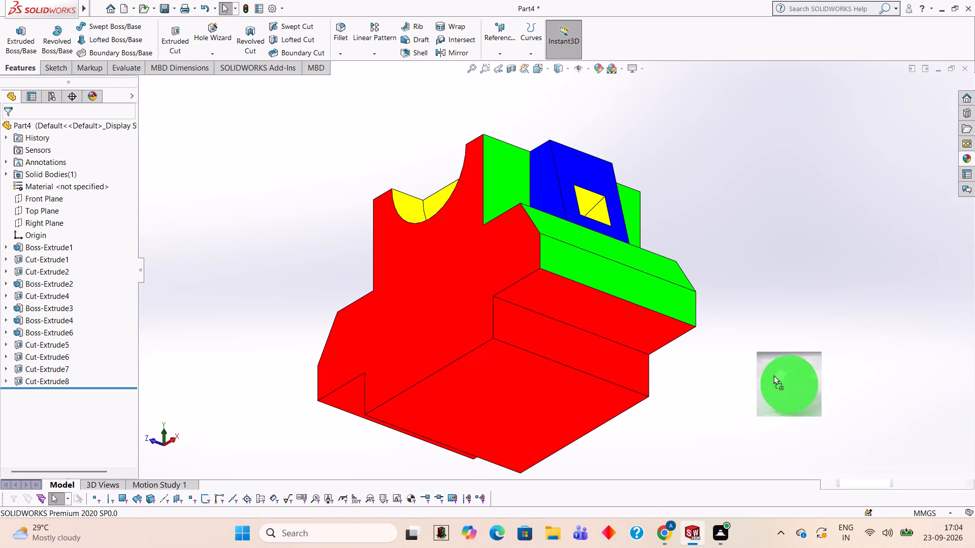
{"action": "left_click_drag", "start_coordinate": [773, 375], "coordinate": [592, 329]}
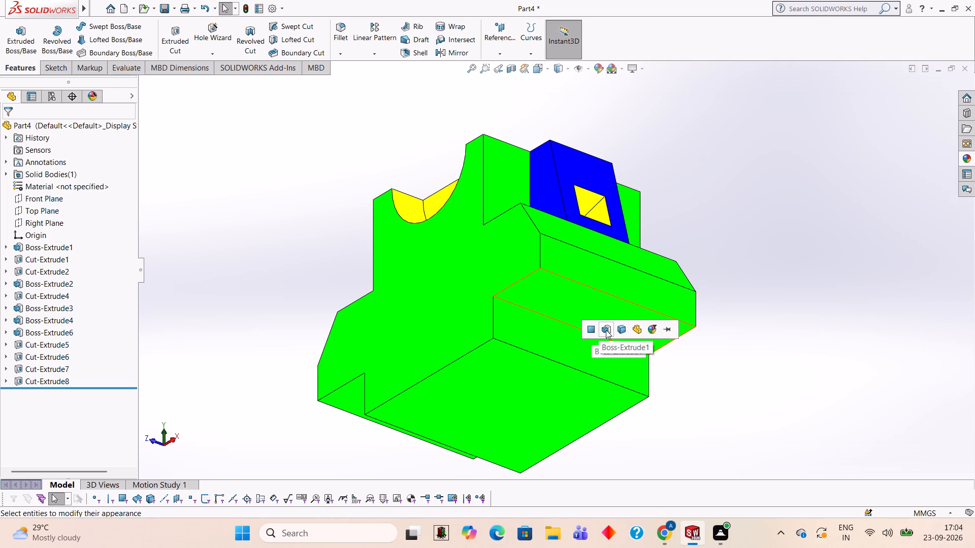
{"action": "left_click", "coordinate": [593, 329]}
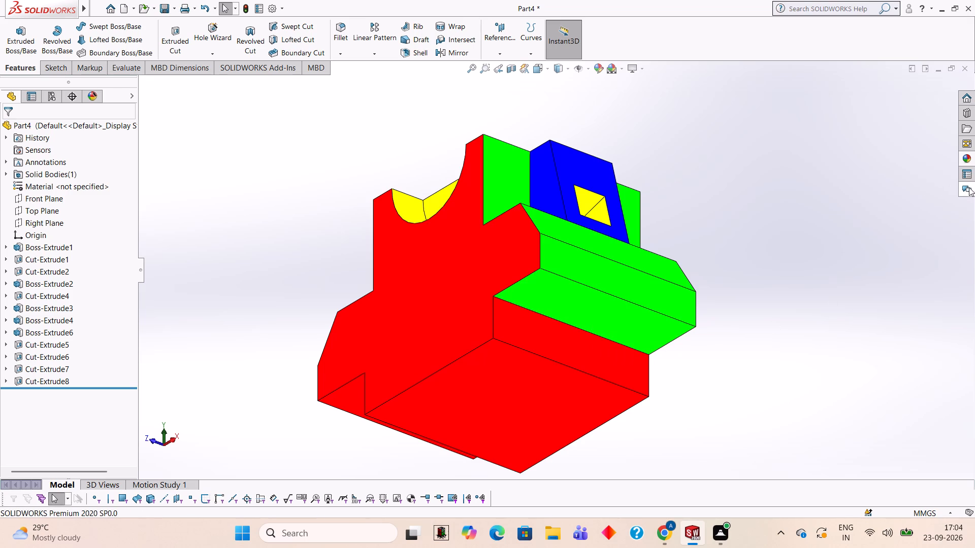
{"action": "left_click", "coordinate": [969, 162]}
{"action": "left_click_drag", "start_coordinate": [868, 384], "coordinate": [728, 372]}
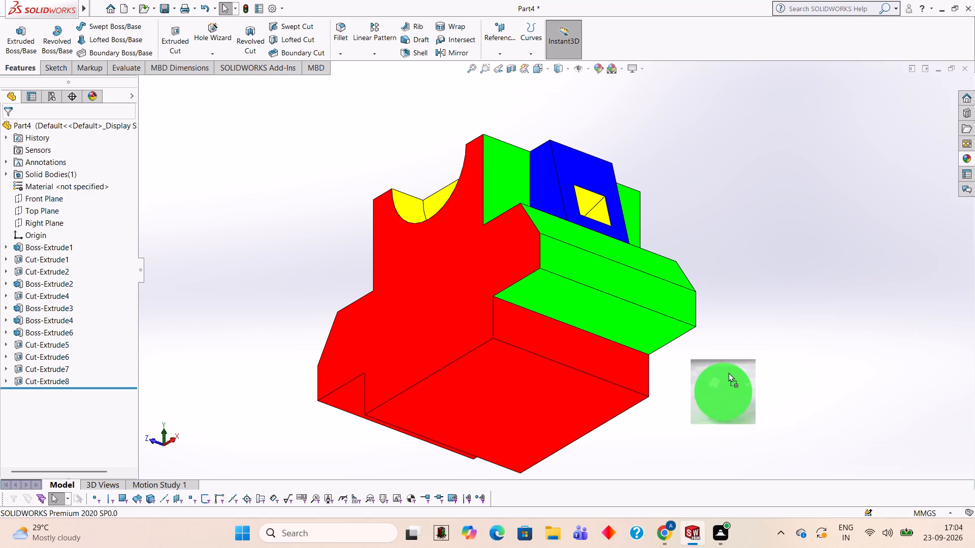
{"action": "left_click_drag", "start_coordinate": [728, 372], "coordinate": [608, 339]}
{"action": "left_click", "coordinate": [608, 339]}
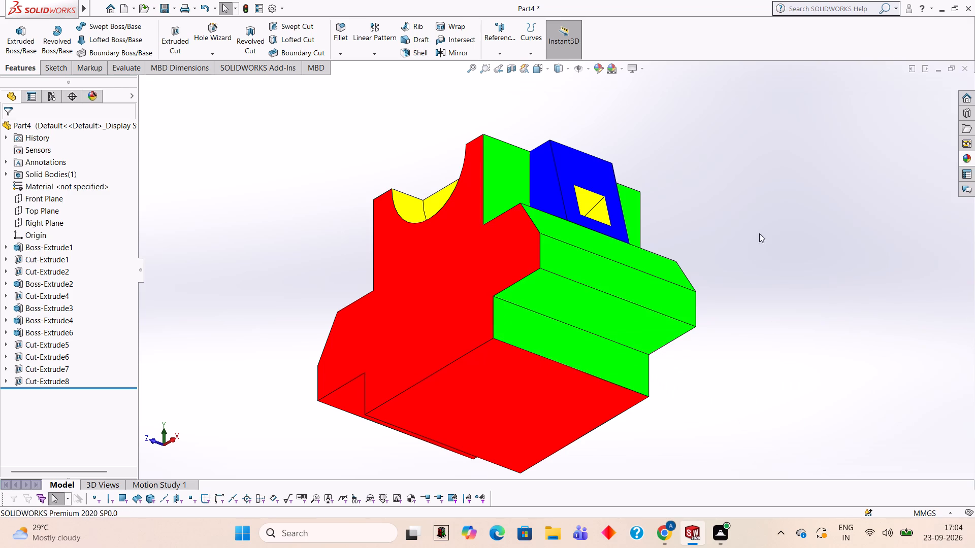
Apply the Green LED appearance to only the vertical side face and the sloped face above it on the opposite, still-red side of the block.
{"action": "middle_click_drag", "start_coordinate": [763, 235], "coordinate": [766, 346]}
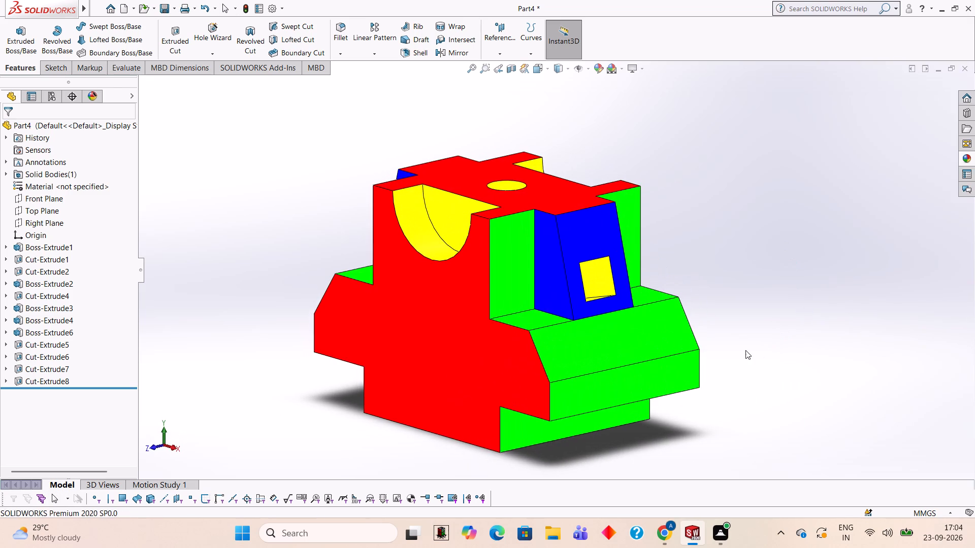
{"action": "scroll", "coordinate": [735, 350], "scroll_direction": "down", "scroll_amount": 1}
{"action": "middle_click_drag", "start_coordinate": [735, 350], "coordinate": [909, 305]}
{"action": "scroll", "coordinate": [909, 305], "scroll_direction": "up", "scroll_amount": 1}
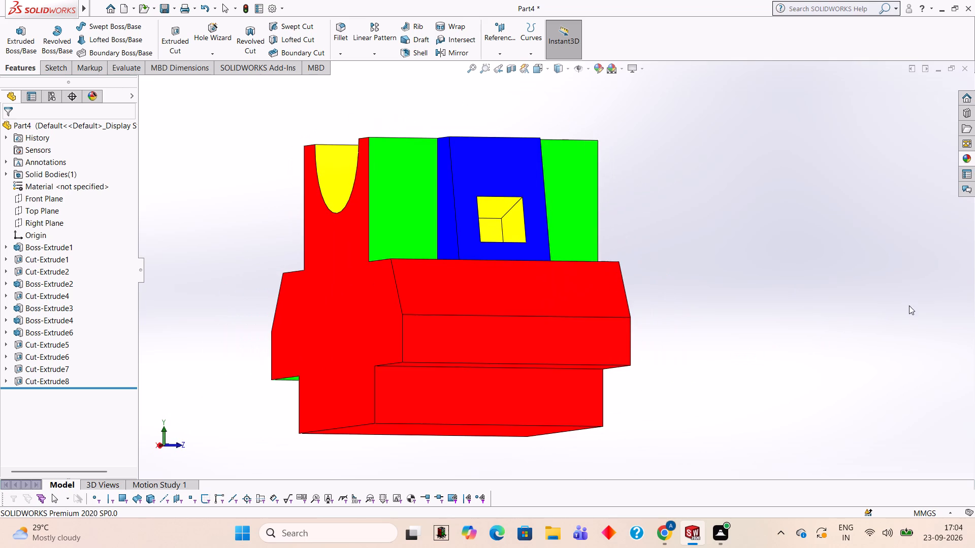
{"action": "left_click", "coordinate": [969, 157]}
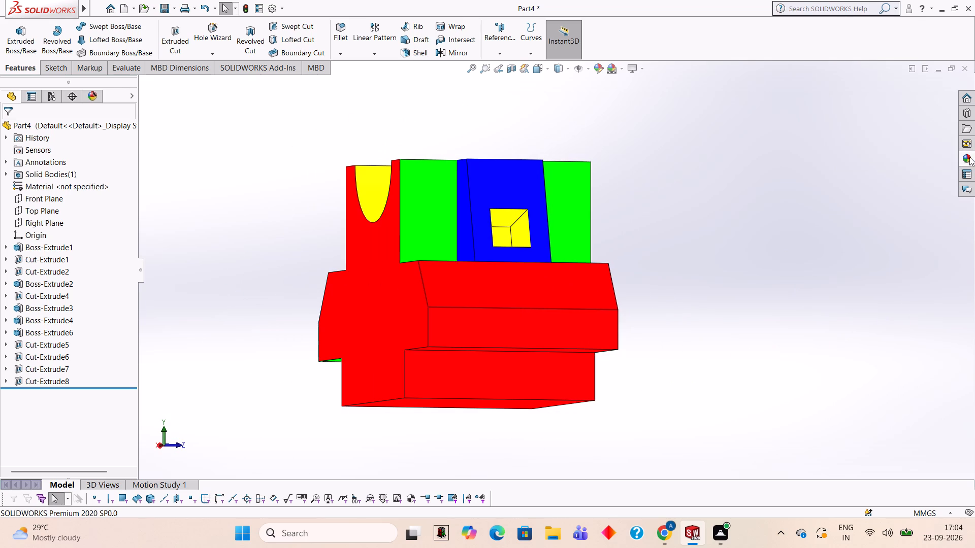
{"action": "left_click_drag", "start_coordinate": [871, 394], "coordinate": [552, 328]}
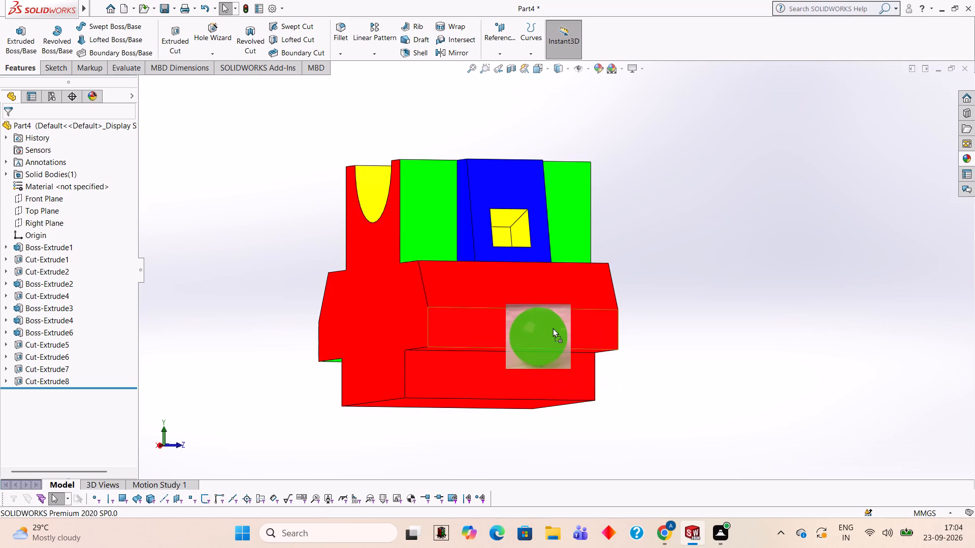
{"action": "left_click_drag", "start_coordinate": [552, 328], "coordinate": [552, 328]}
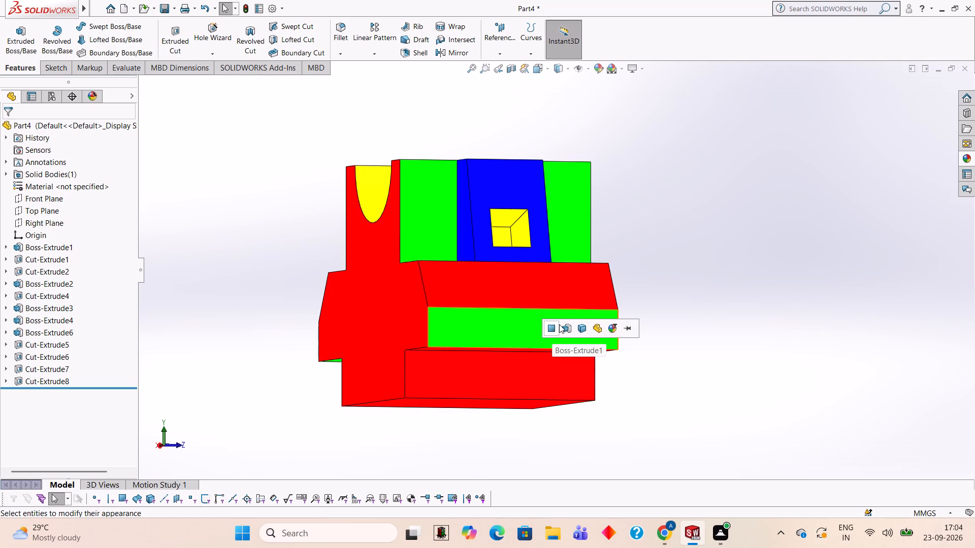
{"action": "left_click", "coordinate": [558, 323]}
{"action": "middle_click_drag", "start_coordinate": [664, 236], "coordinate": [678, 283]}
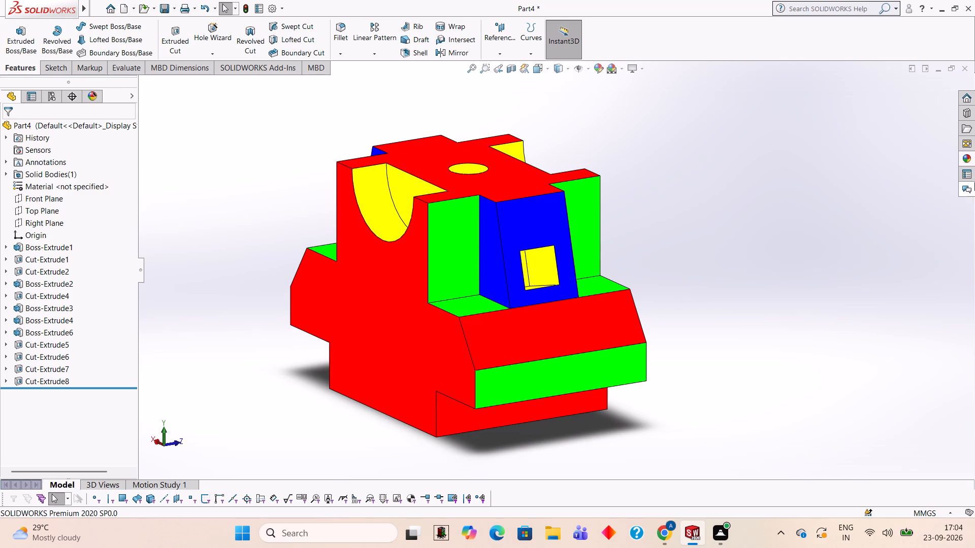
{"action": "left_click", "coordinate": [967, 161]}
{"action": "left_click_drag", "start_coordinate": [867, 399], "coordinate": [764, 390]}
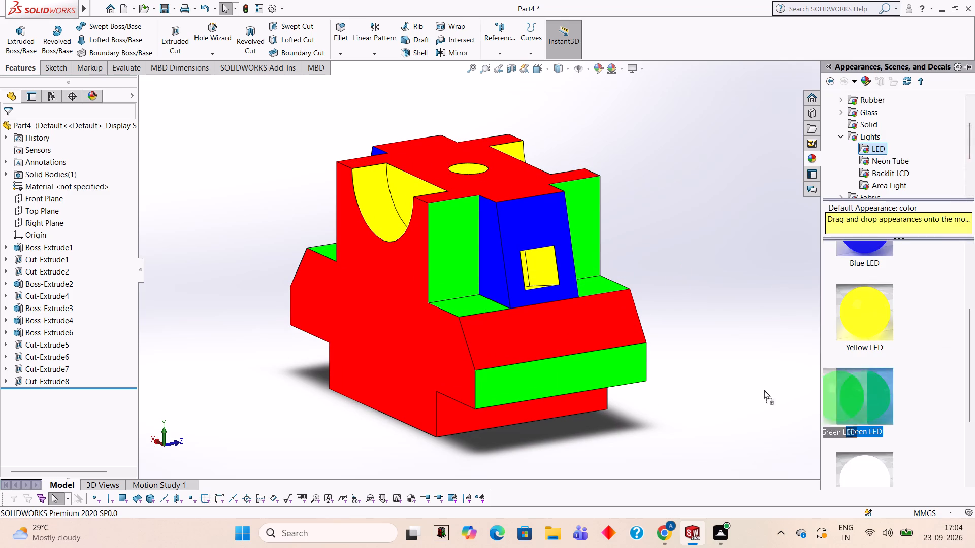
{"action": "left_click_drag", "start_coordinate": [764, 390], "coordinate": [590, 331]}
{"action": "left_click", "coordinate": [590, 331]}
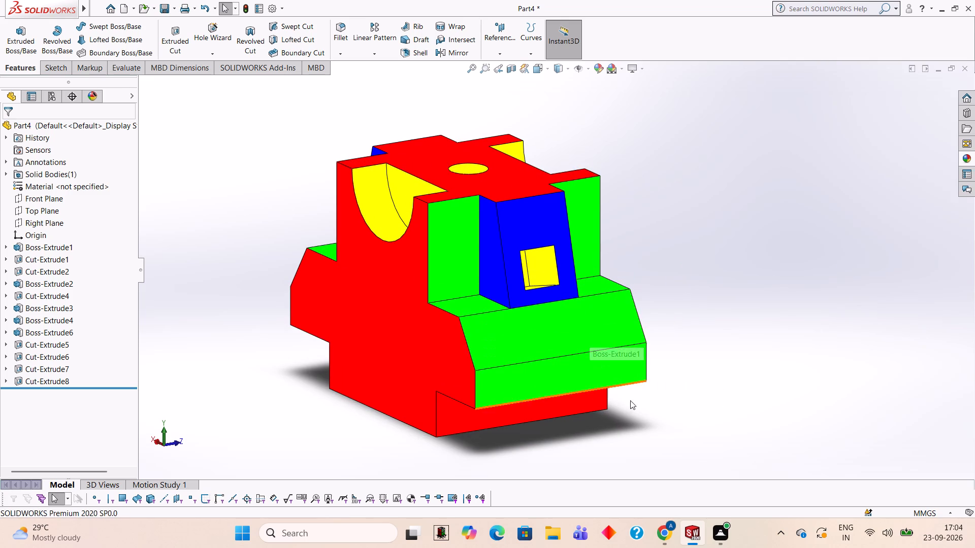
Apply the Green LED appearance to only the underside ledge face and the lower vertical side face on that same opposite side.
{"action": "middle_click_drag", "start_coordinate": [635, 403], "coordinate": [647, 290]}
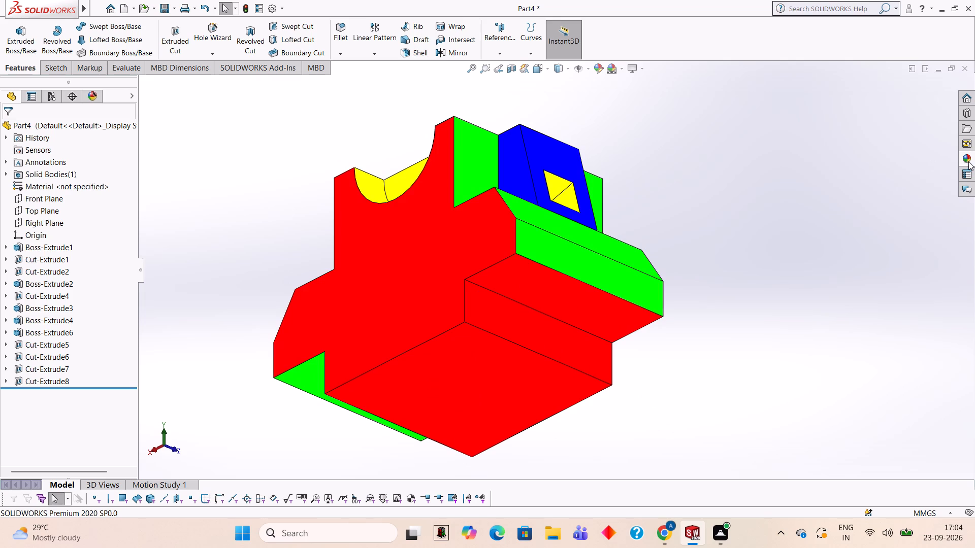
{"action": "left_click", "coordinate": [970, 162]}
{"action": "left_click_drag", "start_coordinate": [858, 387], "coordinate": [570, 304]}
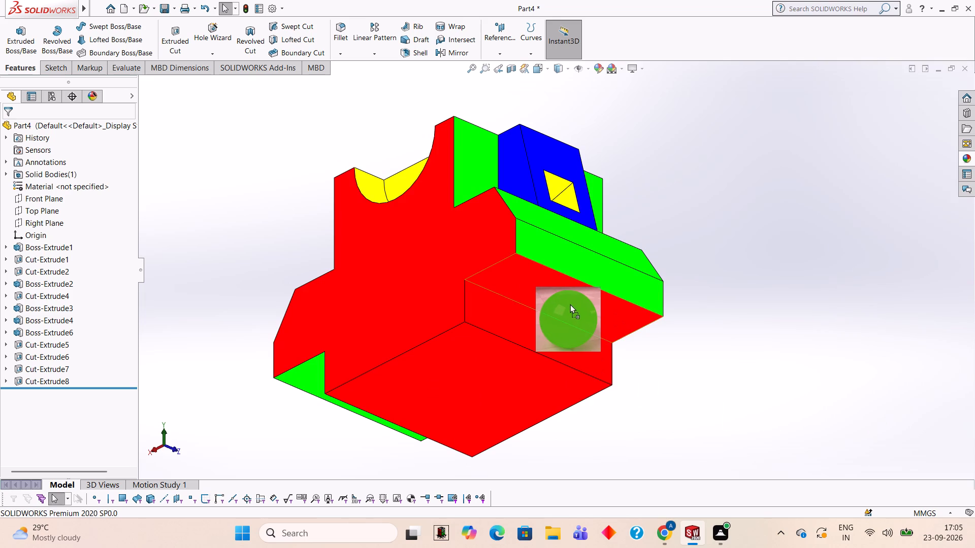
{"action": "left_click_drag", "start_coordinate": [570, 304], "coordinate": [574, 314]}
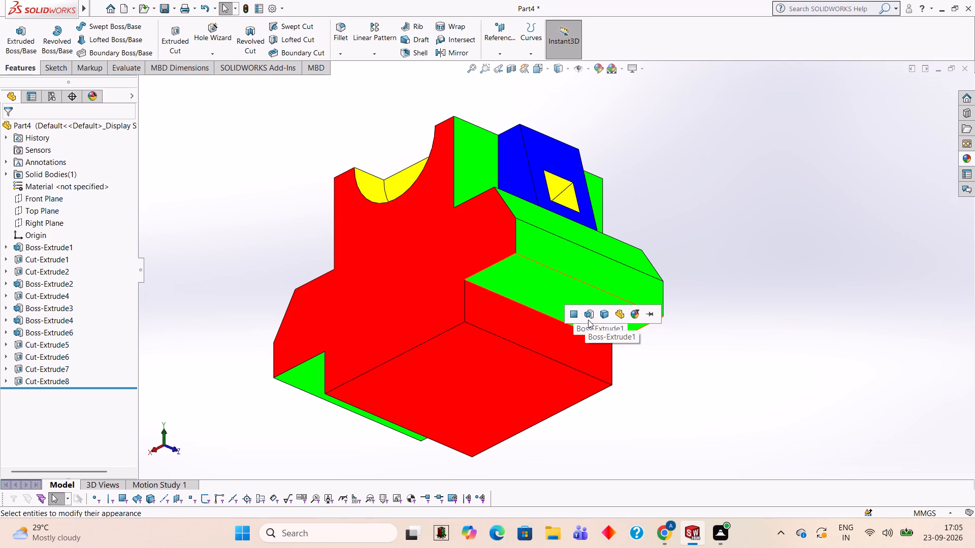
{"action": "left_click", "coordinate": [577, 315]}
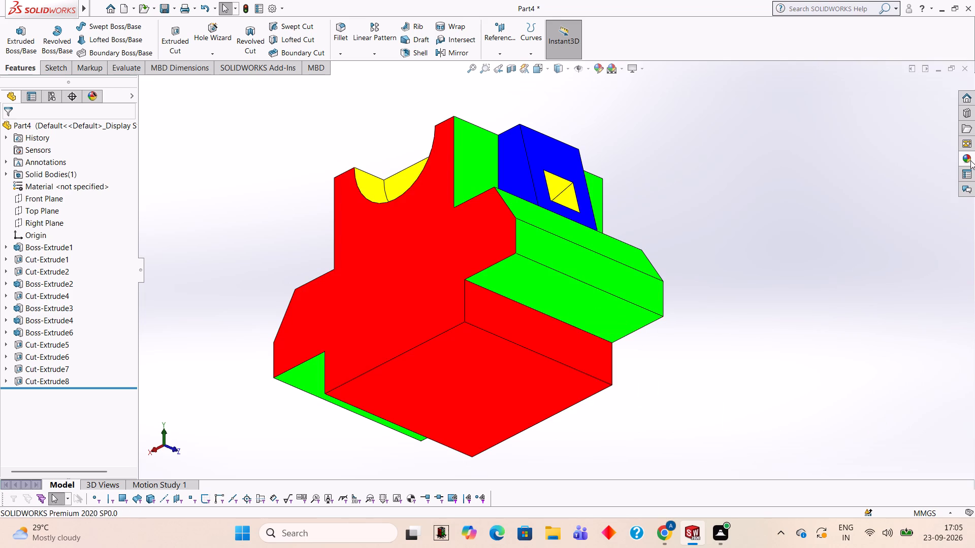
{"action": "left_click", "coordinate": [970, 160]}
{"action": "left_click_drag", "start_coordinate": [876, 389], "coordinate": [583, 334]}
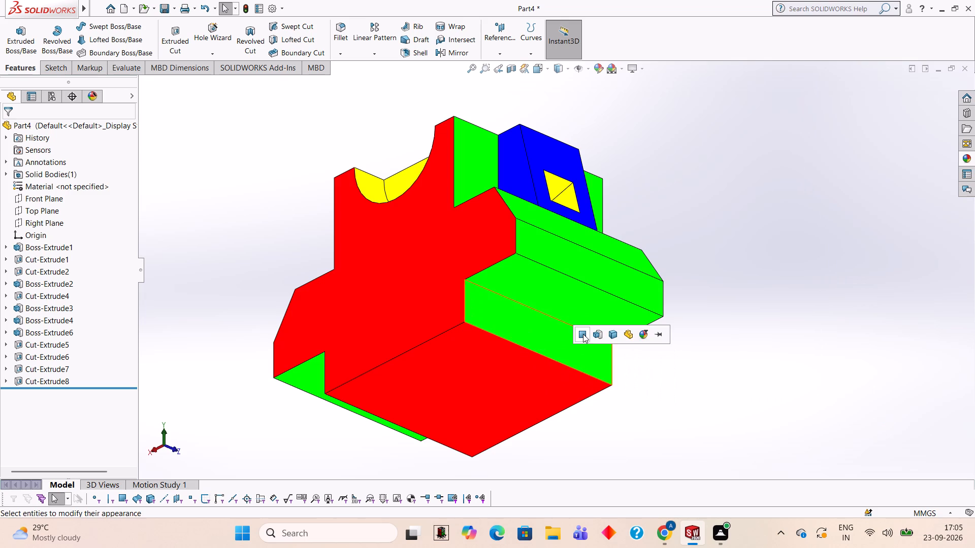
{"action": "left_click", "coordinate": [583, 334]}
Save the coloured block as a SOLIDWORKS part named 797979 in the Documents folder.
{"action": "middle_click_drag", "start_coordinate": [699, 253], "coordinate": [671, 393]}
{"action": "middle_click_drag", "start_coordinate": [680, 367], "coordinate": [708, 374]}
{"action": "scroll", "coordinate": [724, 348], "scroll_direction": "up", "scroll_amount": 2}
{"action": "middle_click_drag", "start_coordinate": [743, 346], "coordinate": [748, 306]}
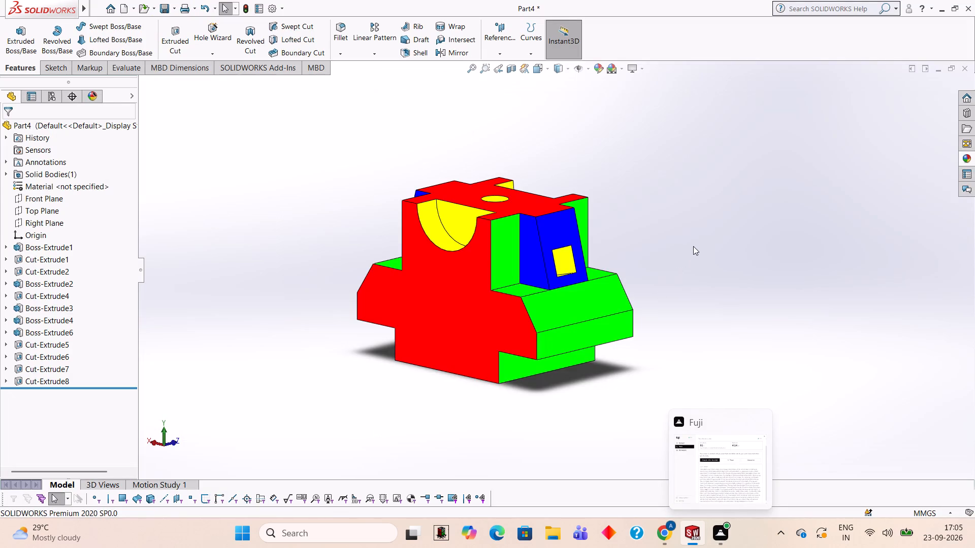
{"action": "key", "text": "ctrl+s"}
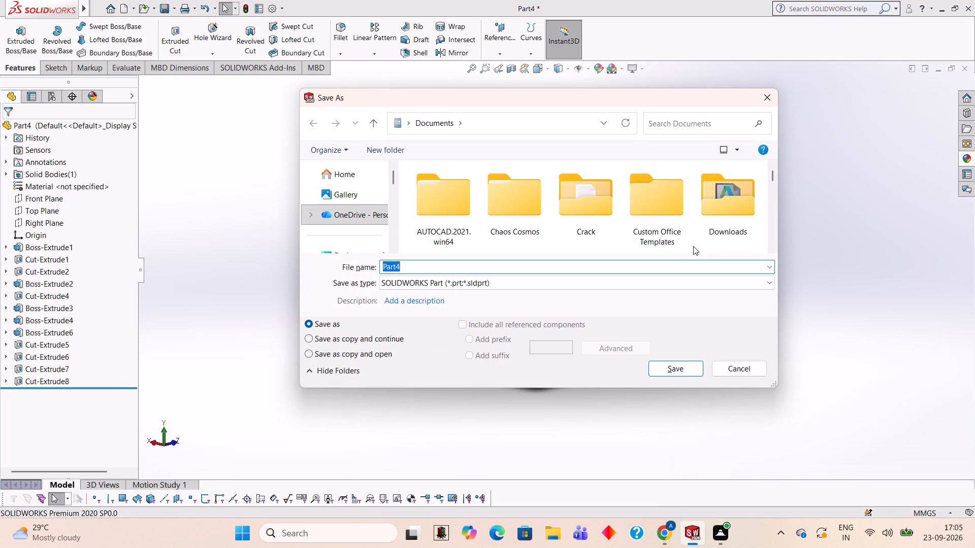
{"action": "left_click", "coordinate": [705, 265]}
{"action": "key", "text": "BackSpace"}
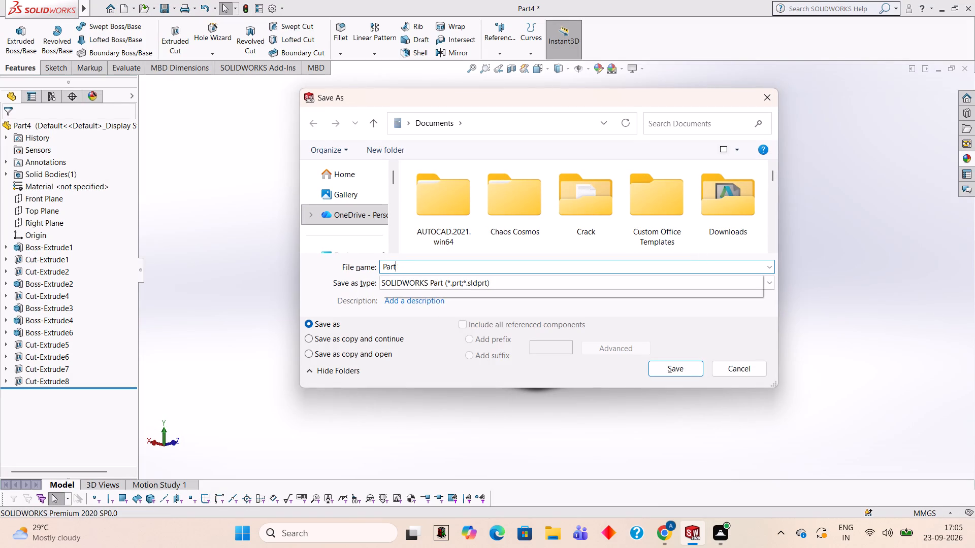
{"action": "key", "text": "BackSpace"}
{"action": "key", "text": "BackSpace"}
{"action": "key", "text": "BackSpace"}
{"action": "key", "text": "BackSpace"}
{"action": "type", "text": "79"}
{"action": "key", "text": "BackSpace"}
{"action": "key", "text": "8"}
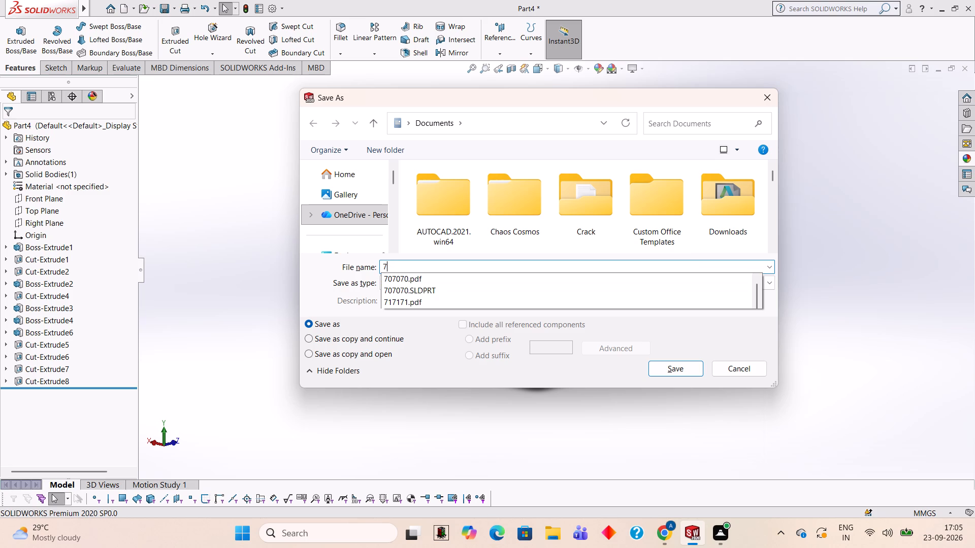
{"action": "key", "text": "BackSpace"}
{"action": "type", "text": "97979"}
{"action": "left_click", "coordinate": [672, 364]}
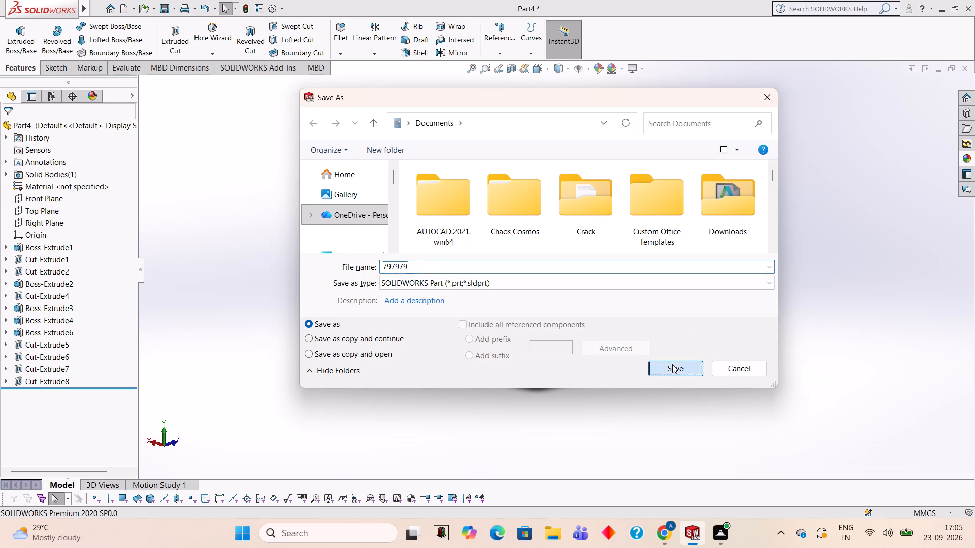
Save a PDF copy of the part as 797979 in the Documents folder, using the Adobe Portable Document Format.
{"action": "left_click", "coordinate": [172, 9]}
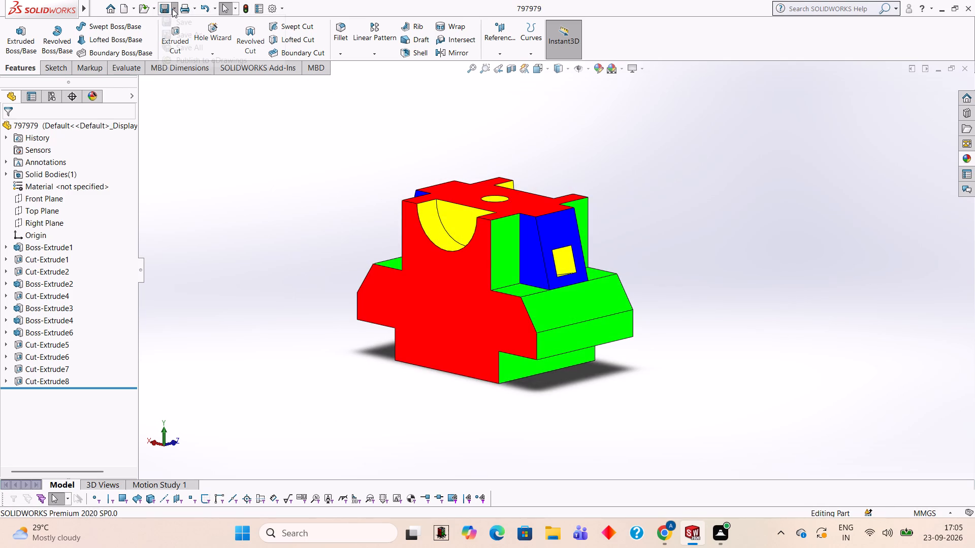
{"action": "left_click", "coordinate": [178, 30]}
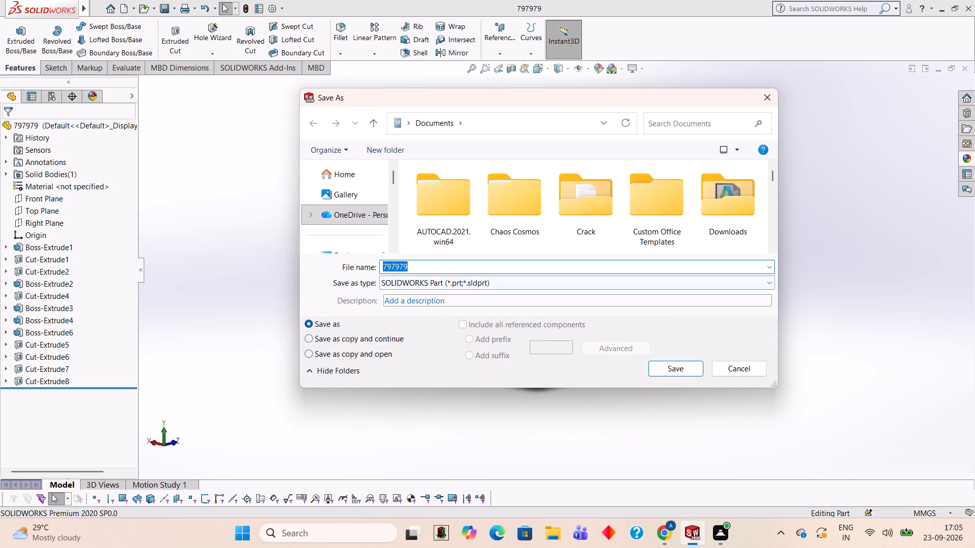
{"action": "left_click", "coordinate": [671, 285]}
{"action": "left_click", "coordinate": [572, 76]}
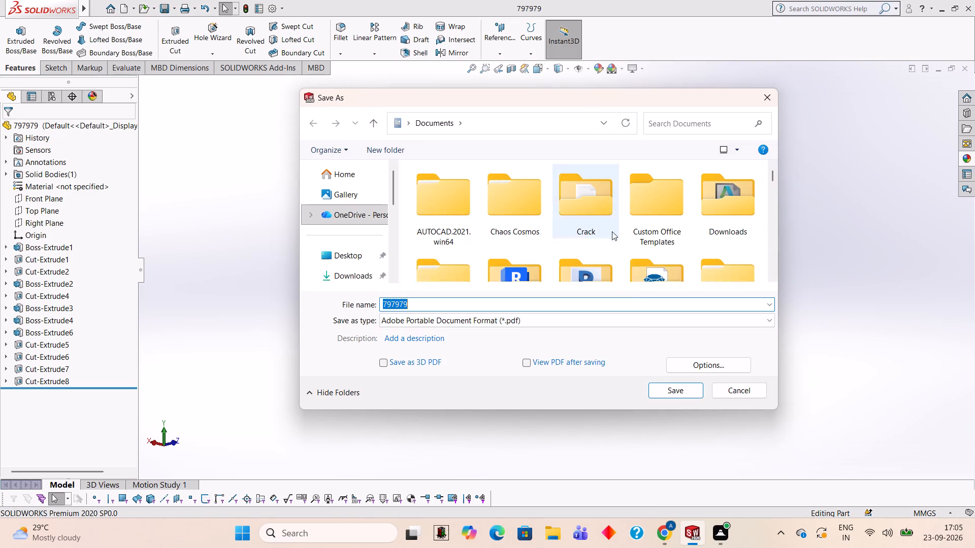
{"action": "left_click", "coordinate": [668, 389]}
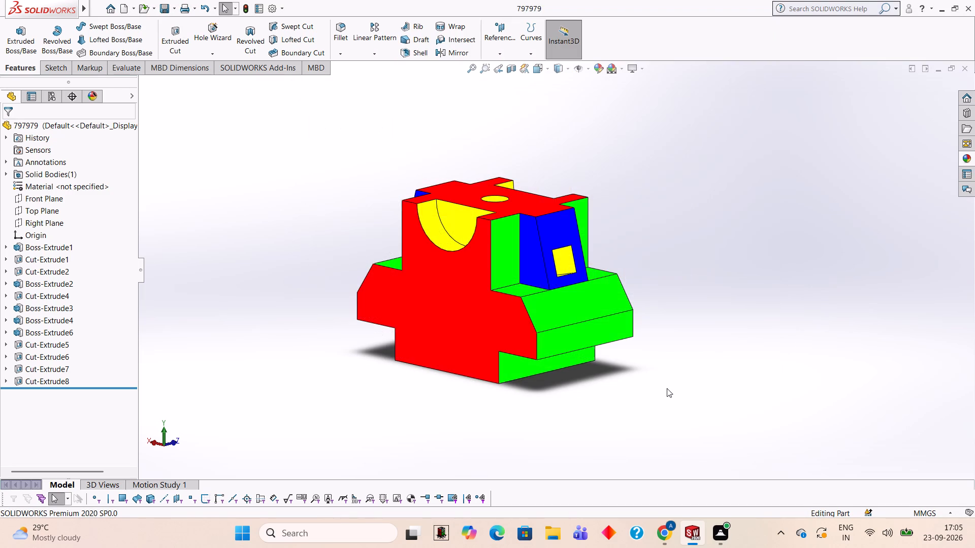